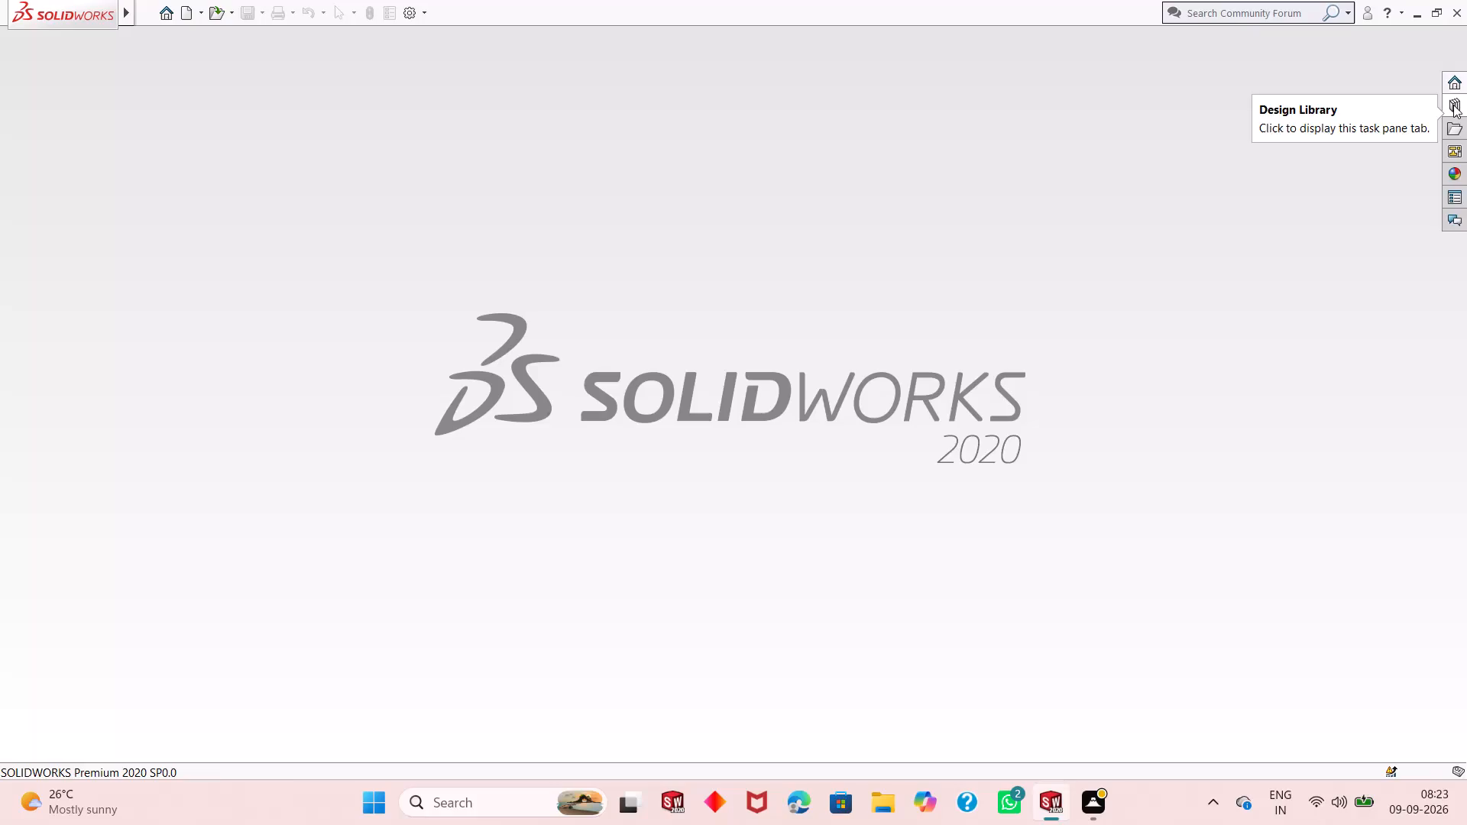
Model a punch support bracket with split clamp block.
Create a new part document.
left_click(57, 123)
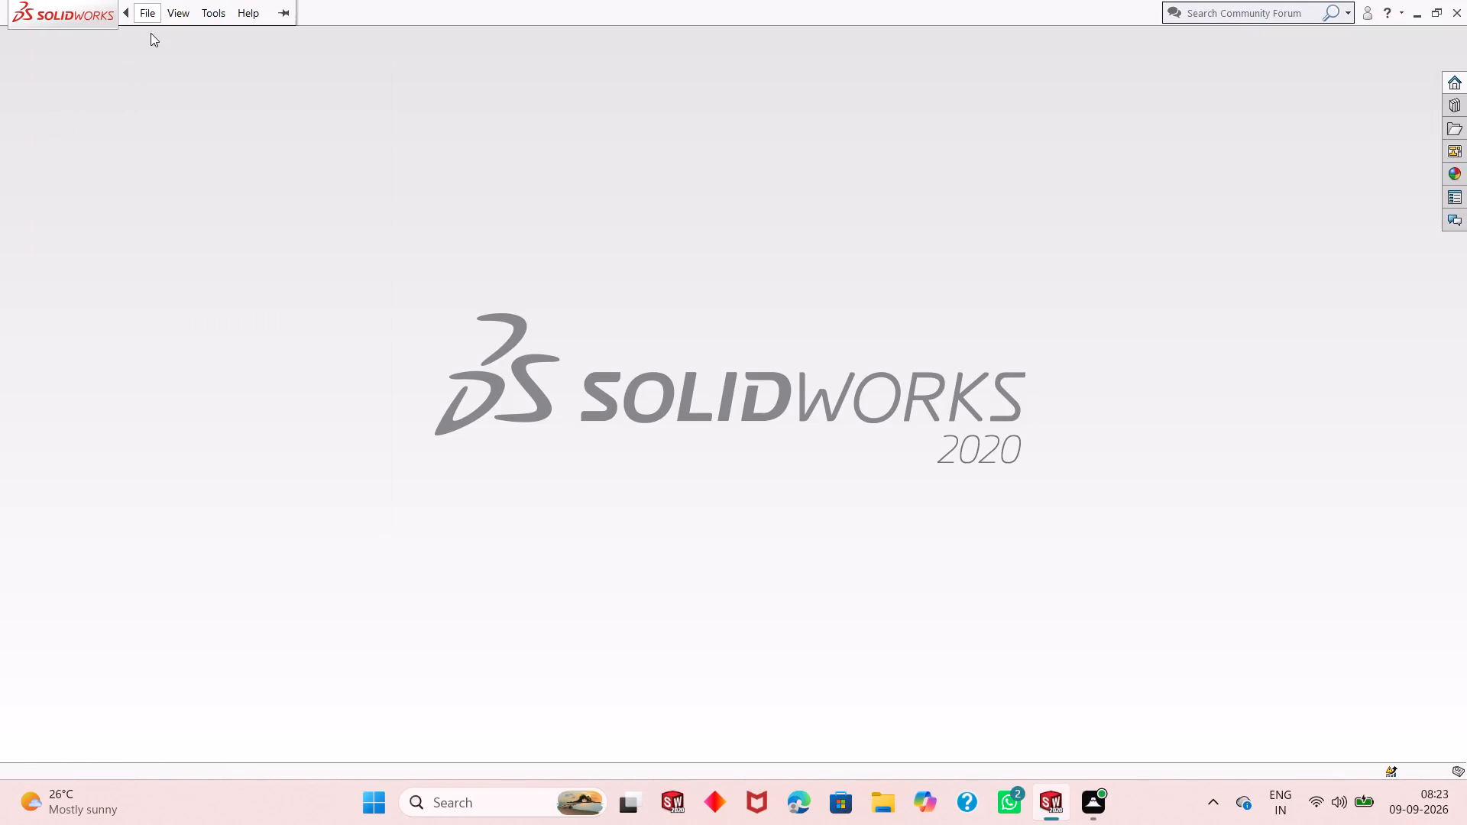
left_click(186, 5)
double_click(358, 402)
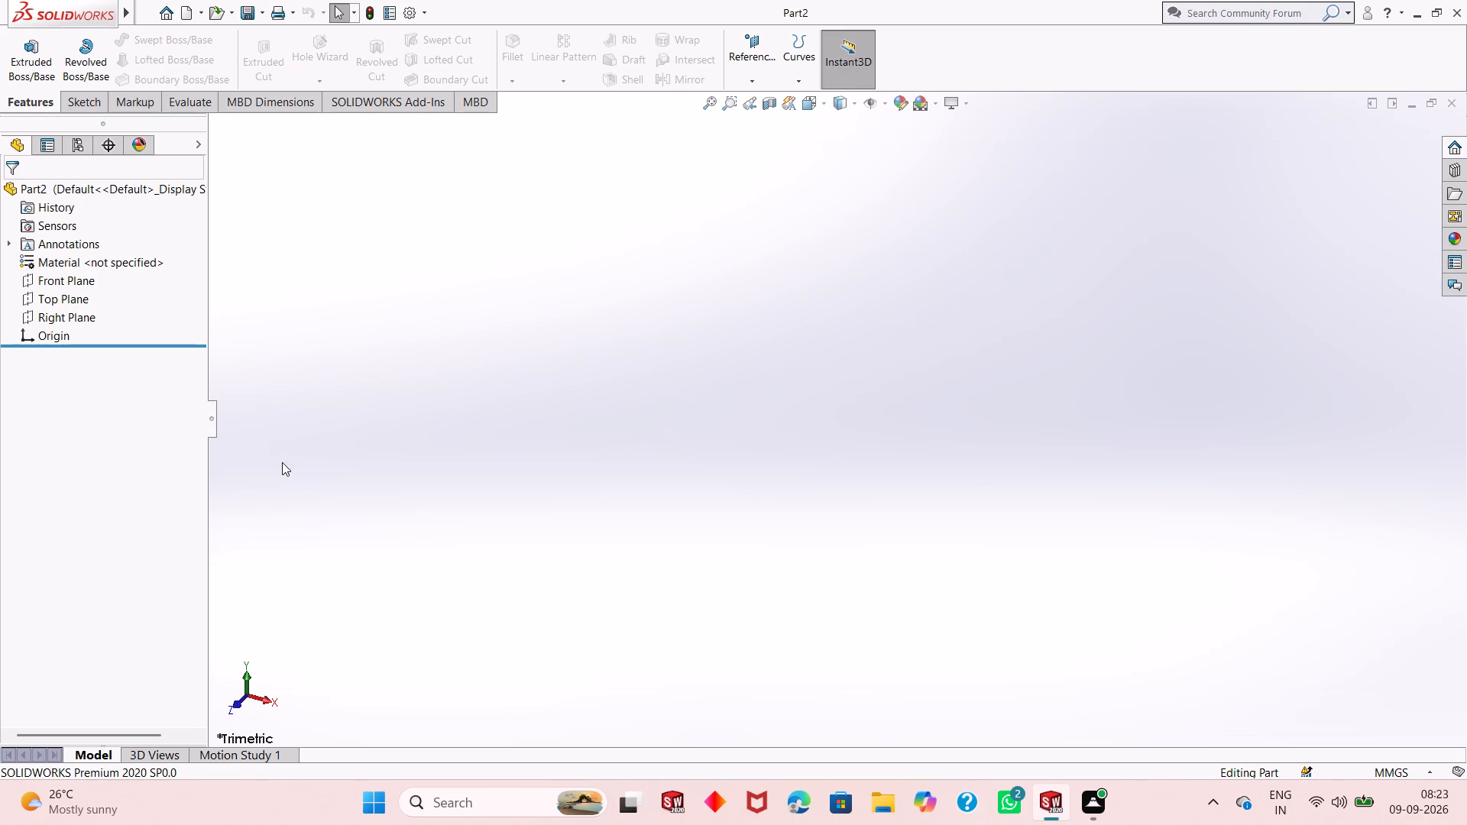
On the Top Plane, sketch a center rectangle about 178 mm by 89 mm, centred on the origin.
left_click(53, 304)
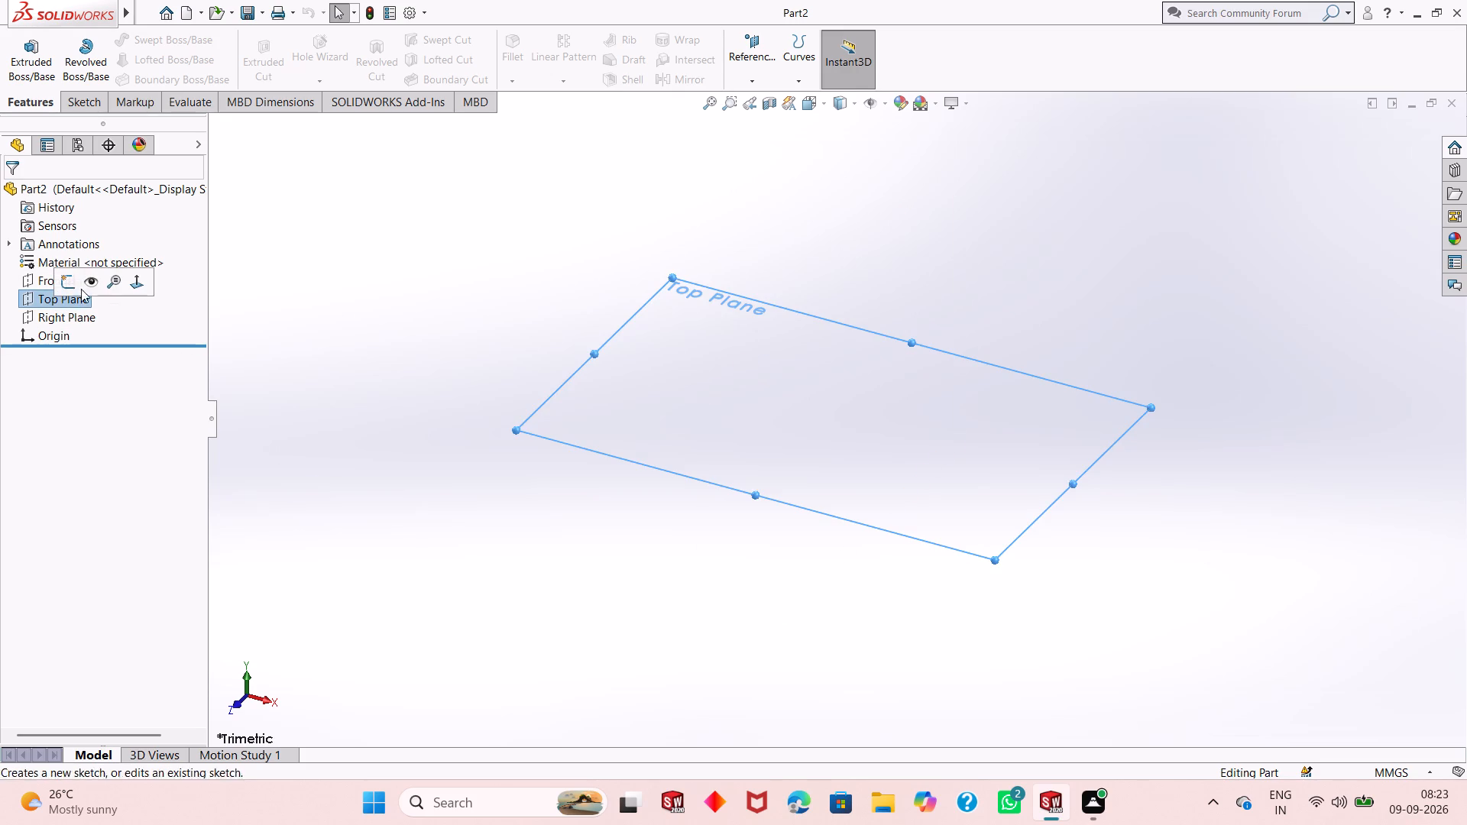
left_click(63, 280)
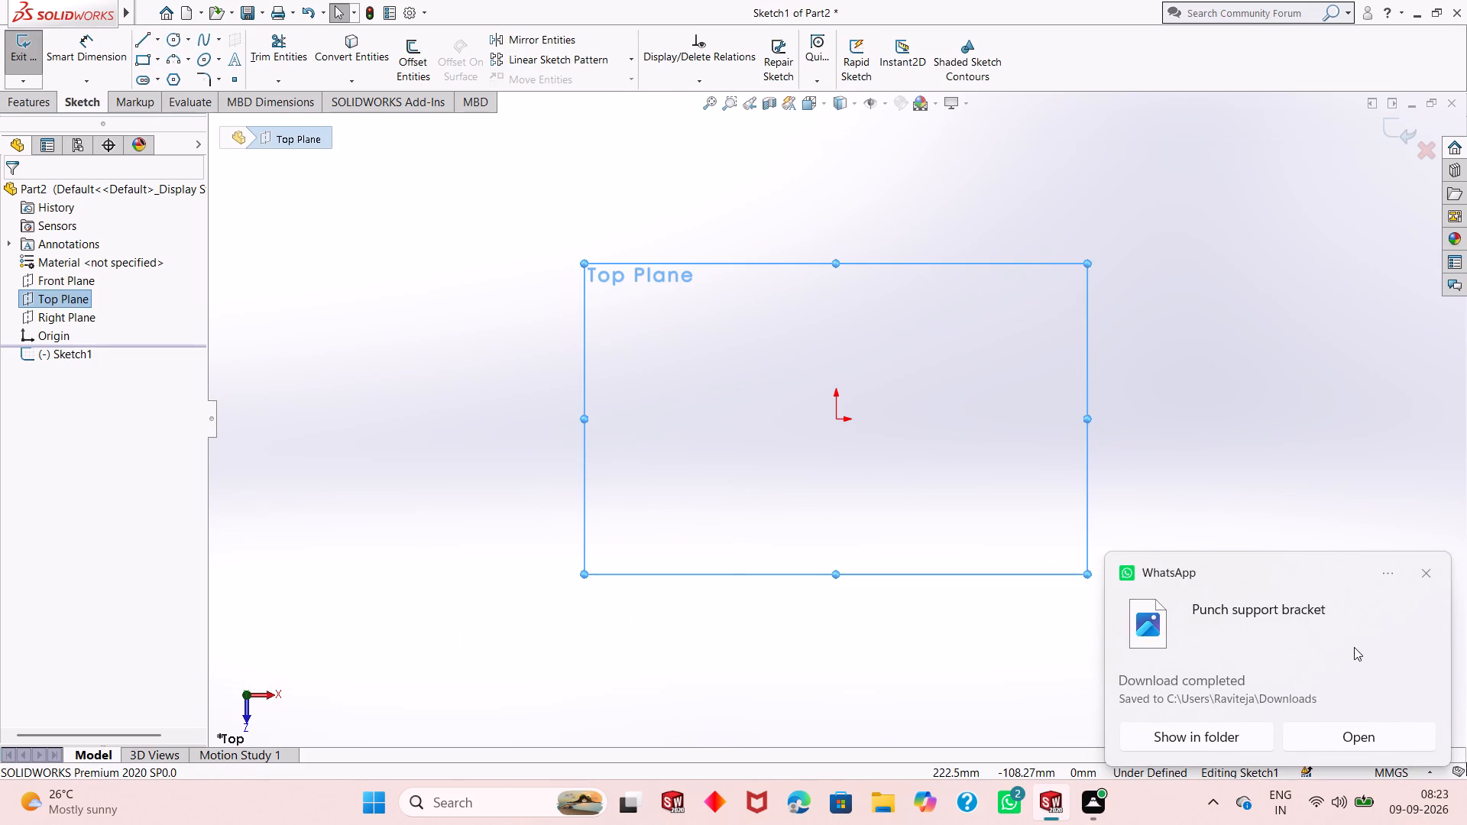
left_click(1423, 574)
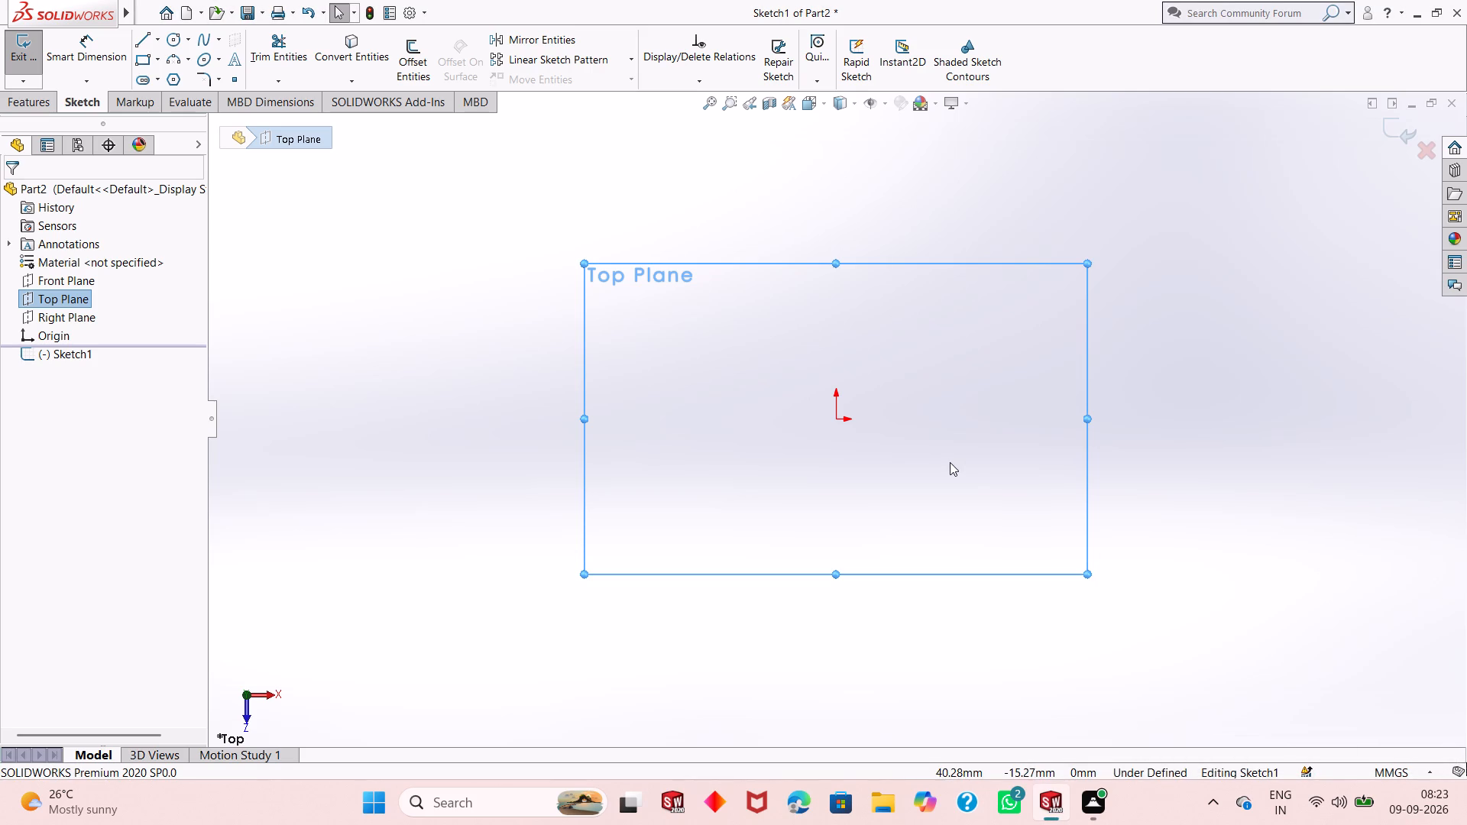
left_click(161, 65)
left_click(161, 93)
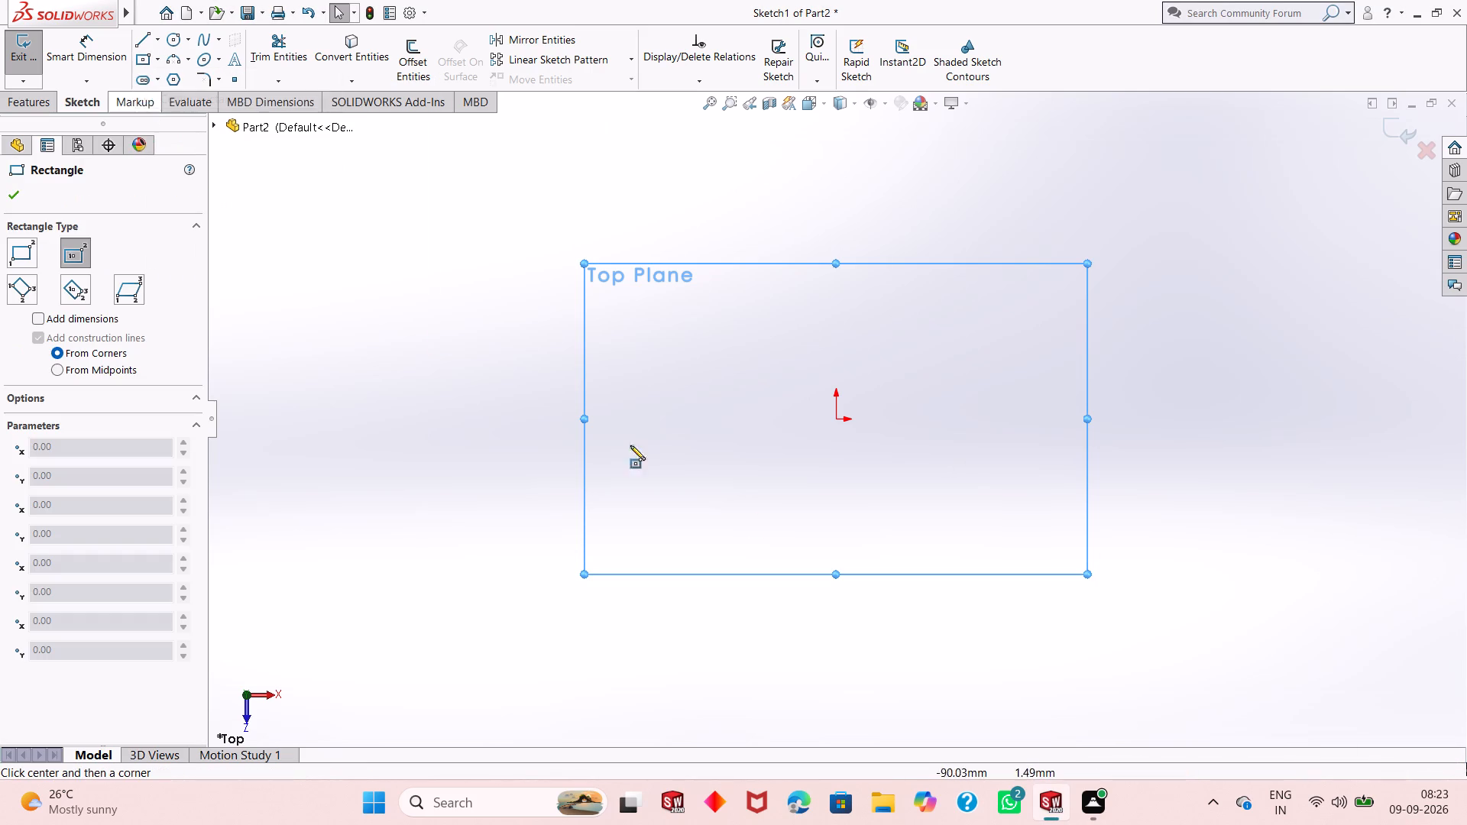
left_click(839, 422)
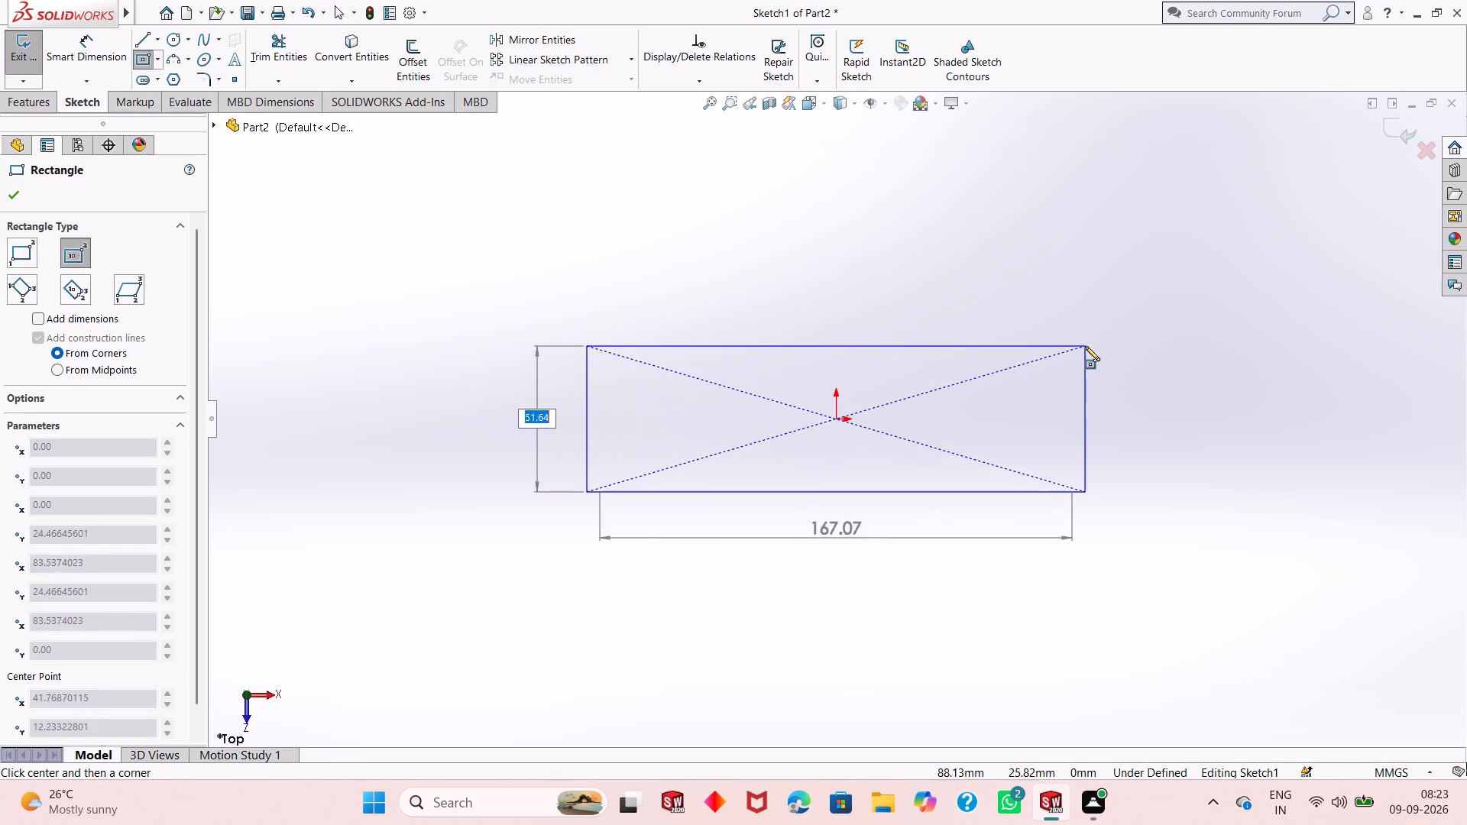
left_click(1088, 312)
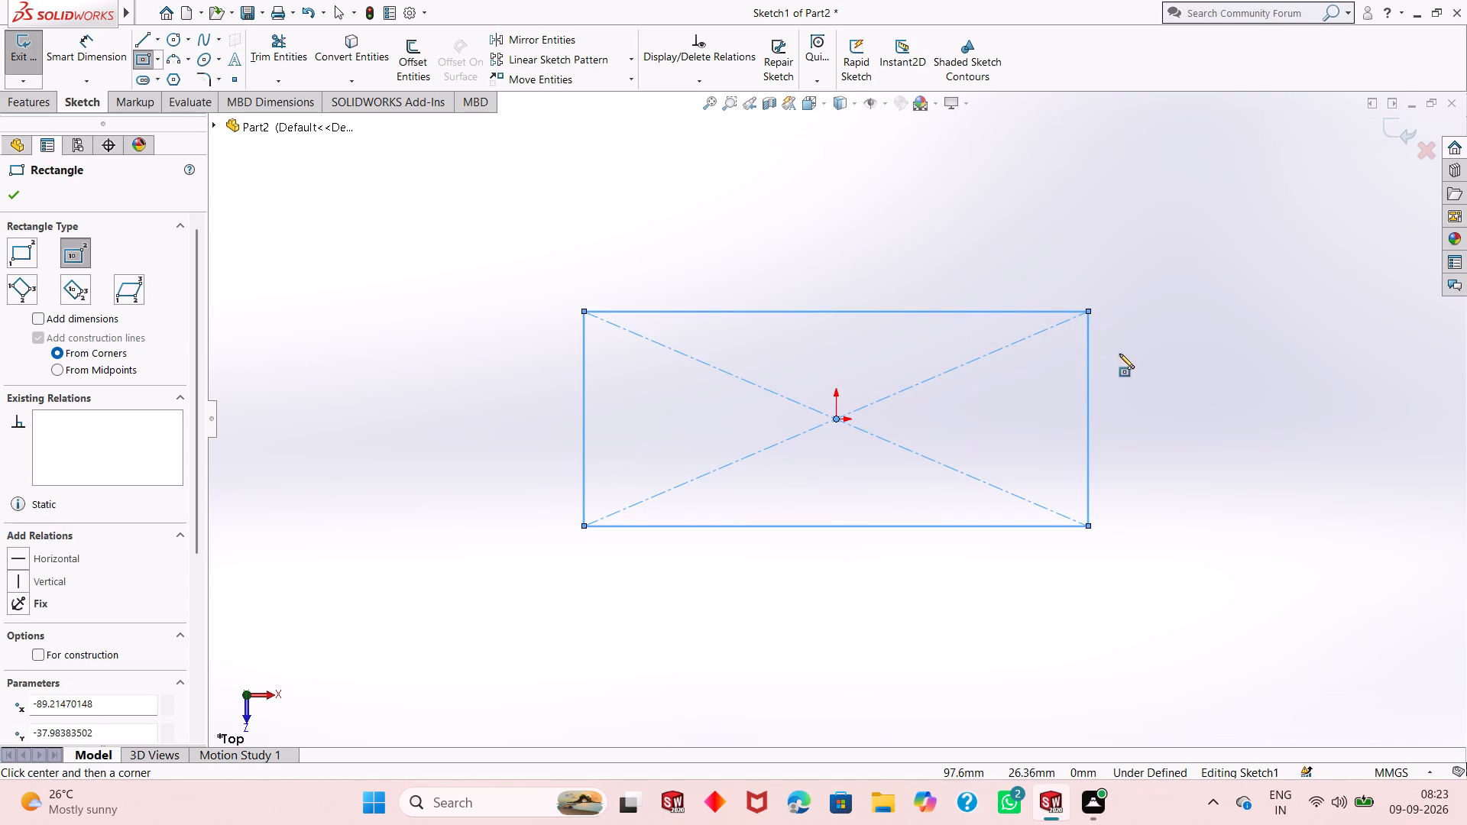
right_click(1135, 377)
left_click(1165, 393)
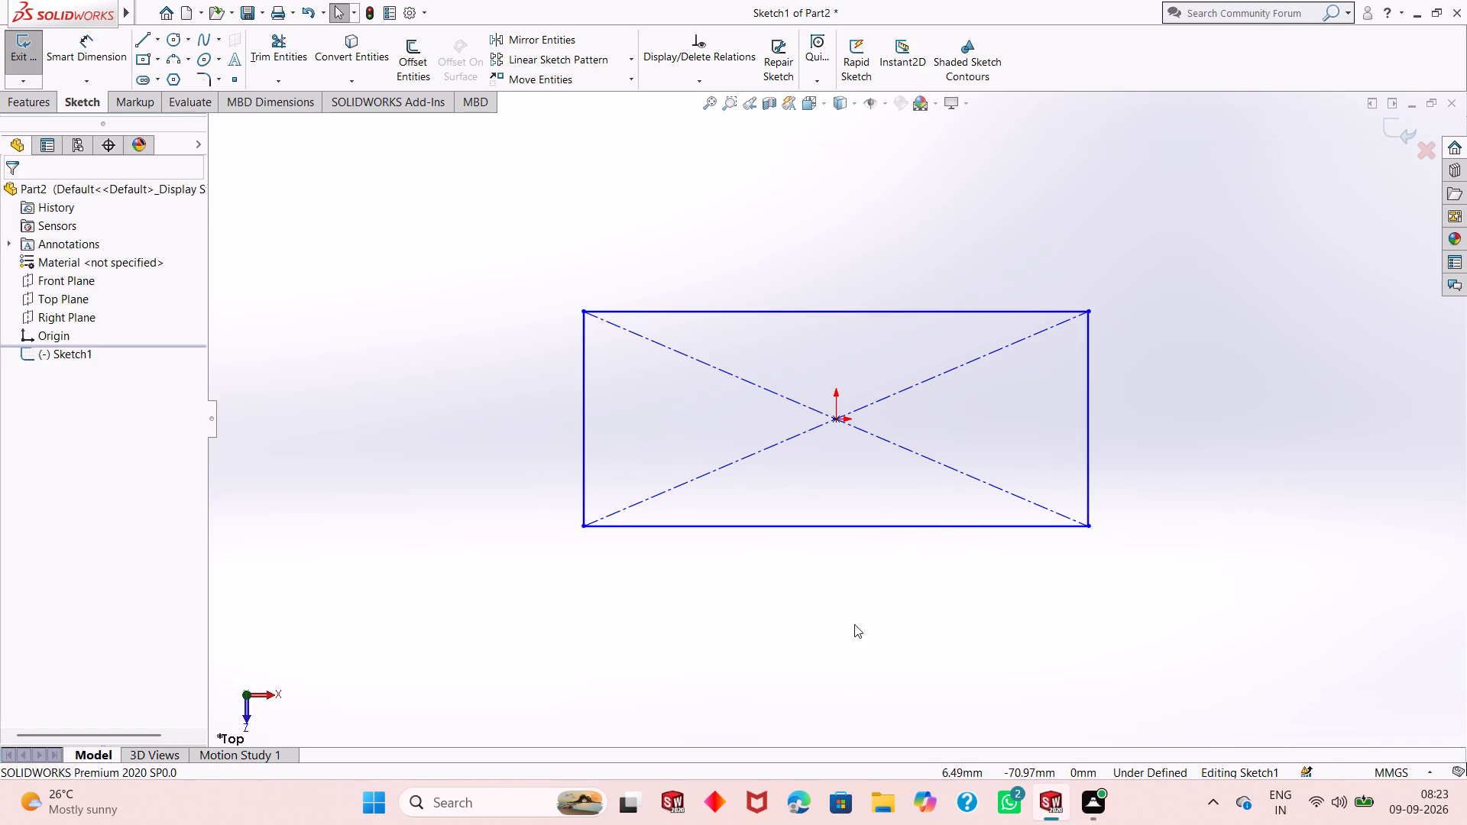
Dimension the rectangle's horizontal side to 210 mm and its vertical side to 115 mm.
scroll(662, 508, "down", 1)
scroll(662, 508, "up", 1)
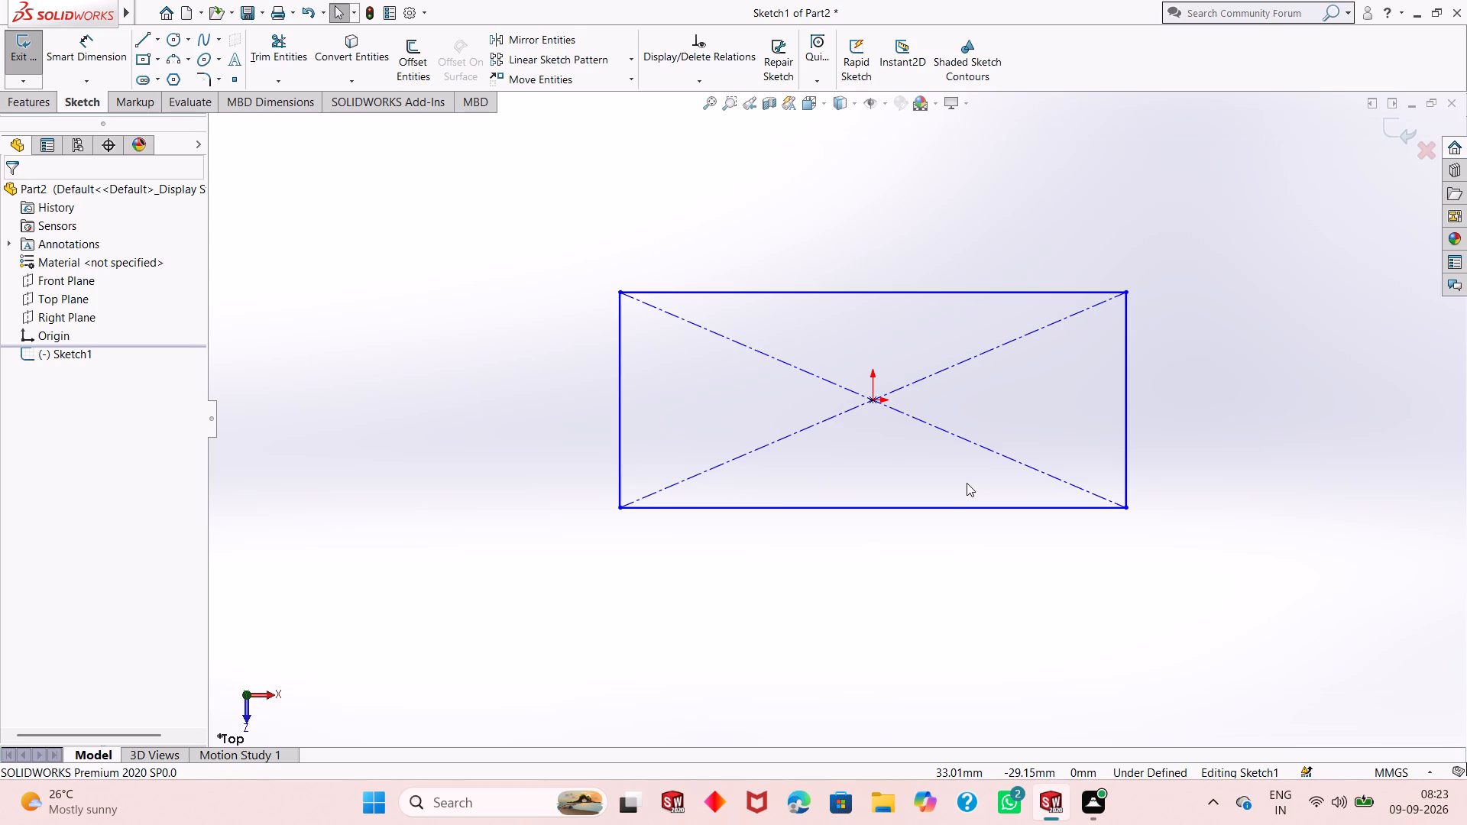
left_click(86, 62)
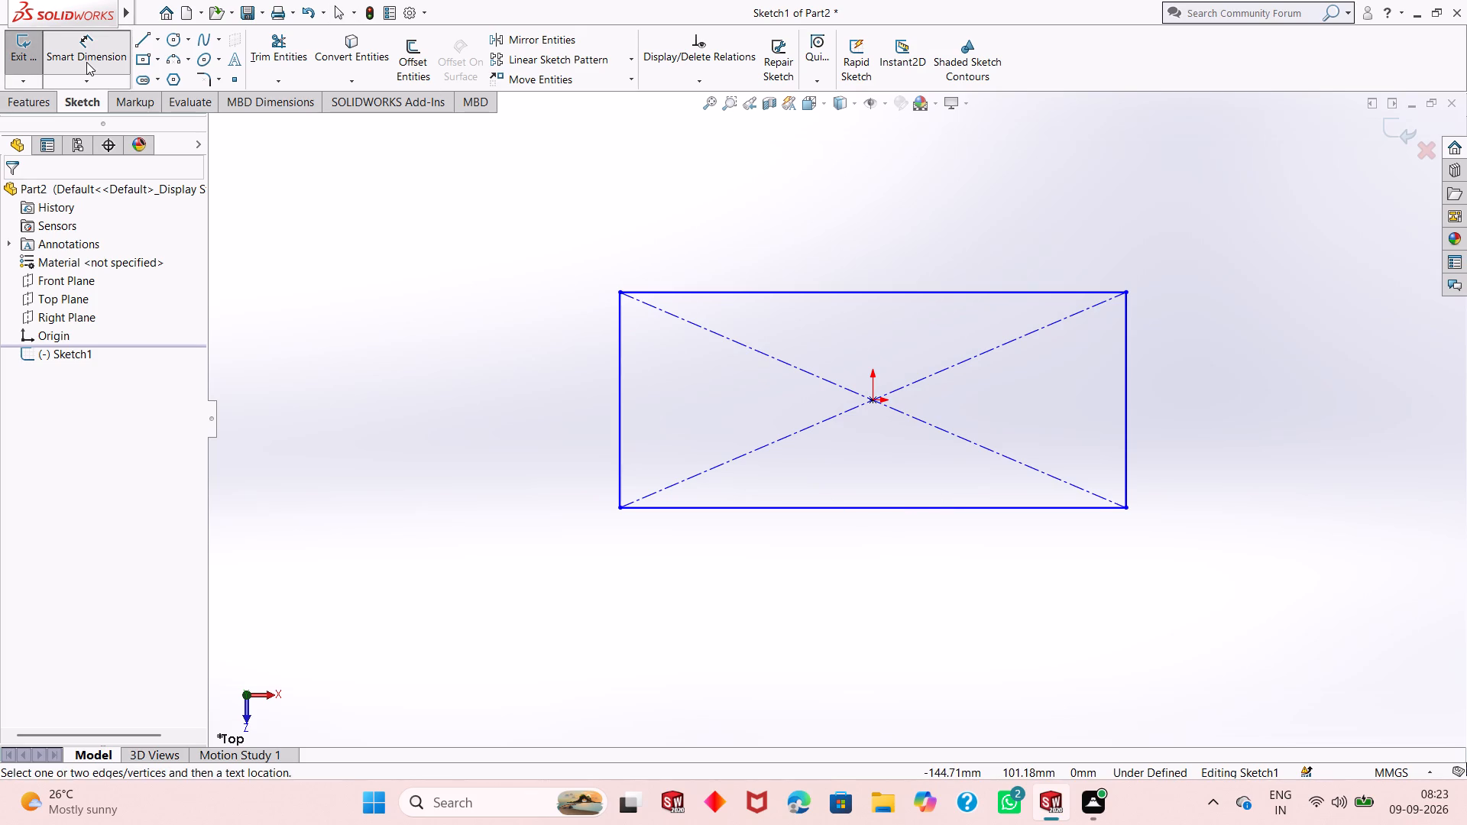
left_click(873, 510)
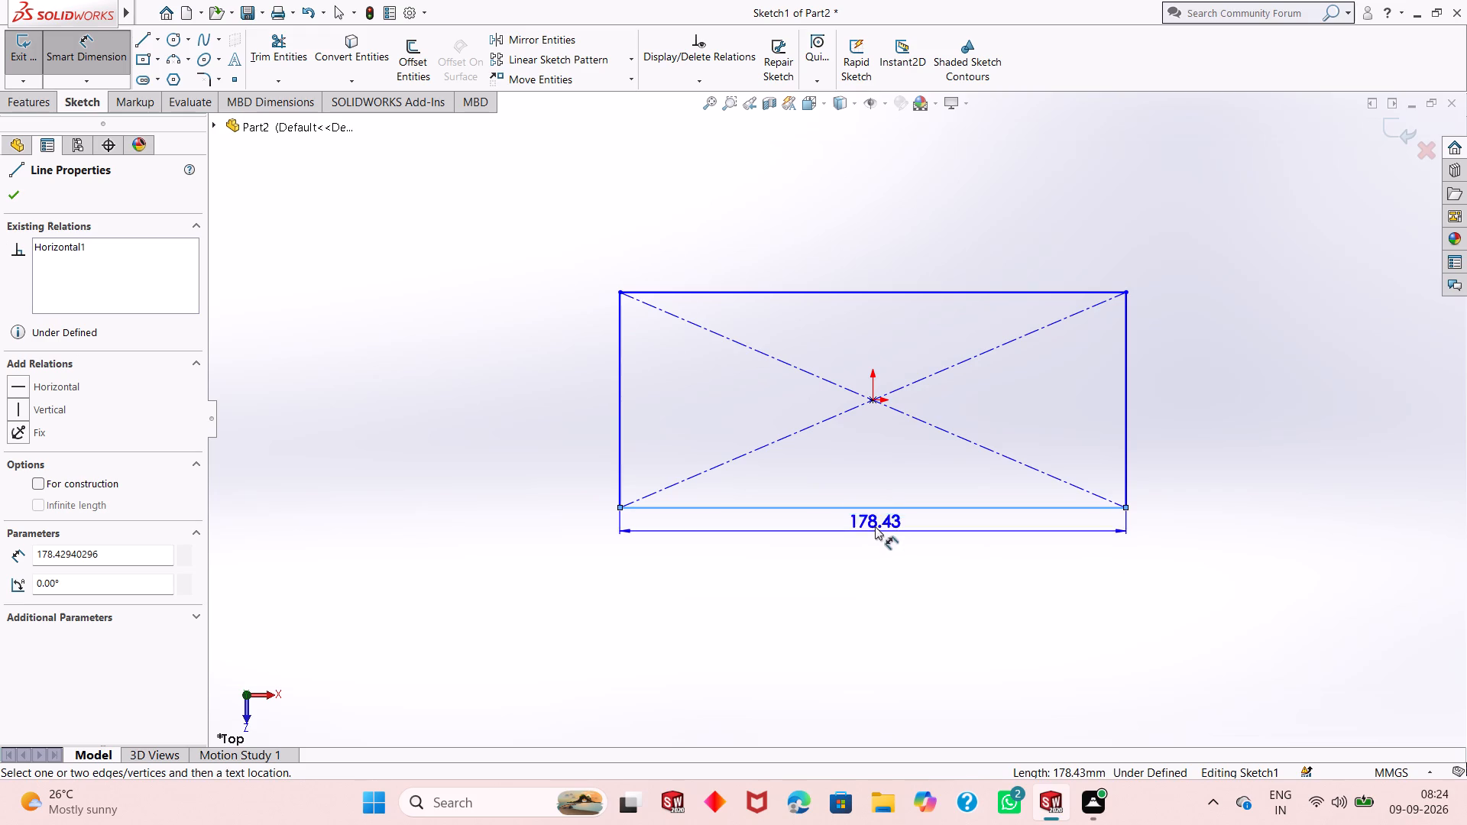
left_click(867, 610)
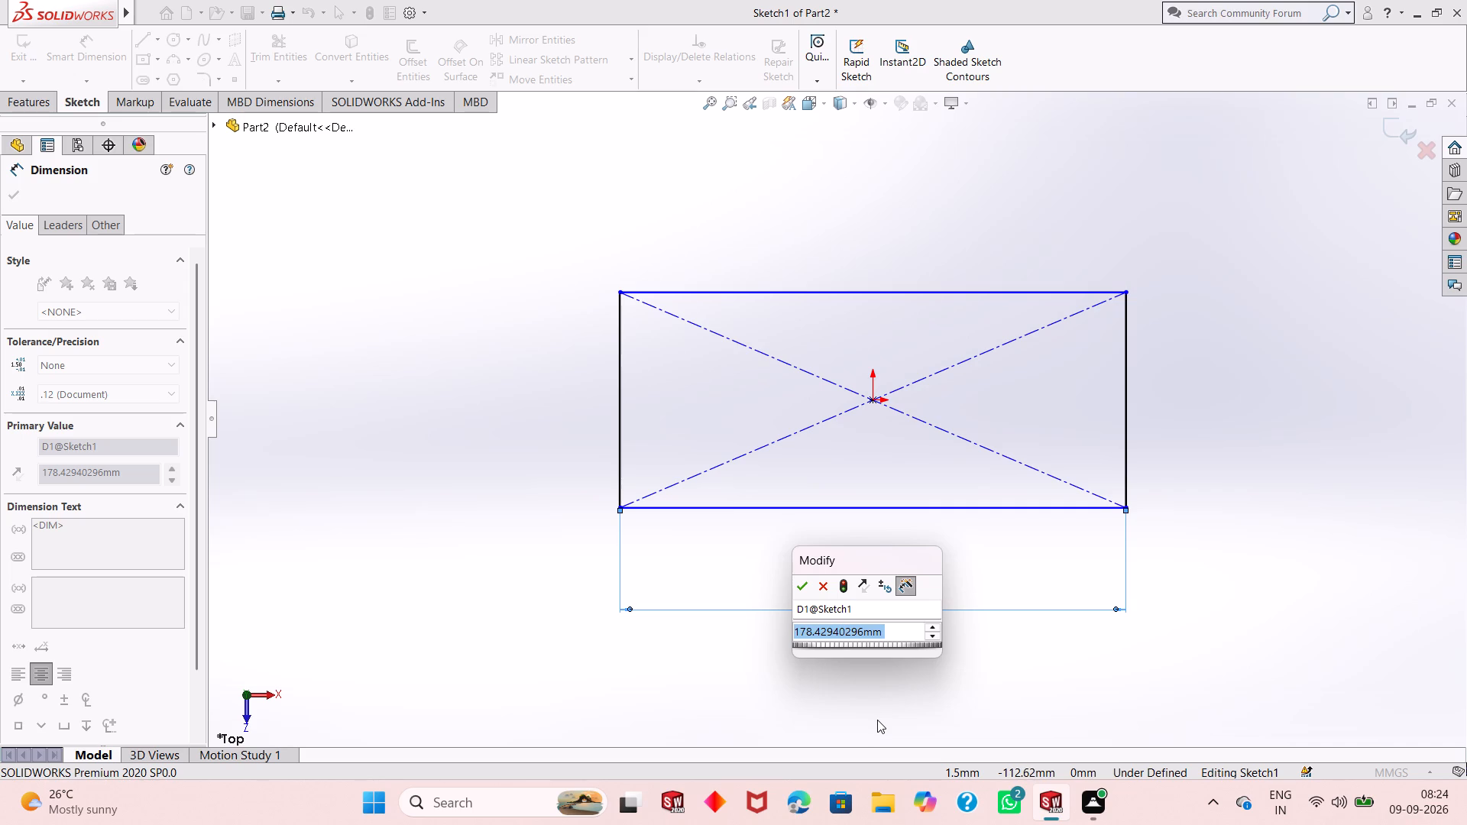
type("210")
key("Return")
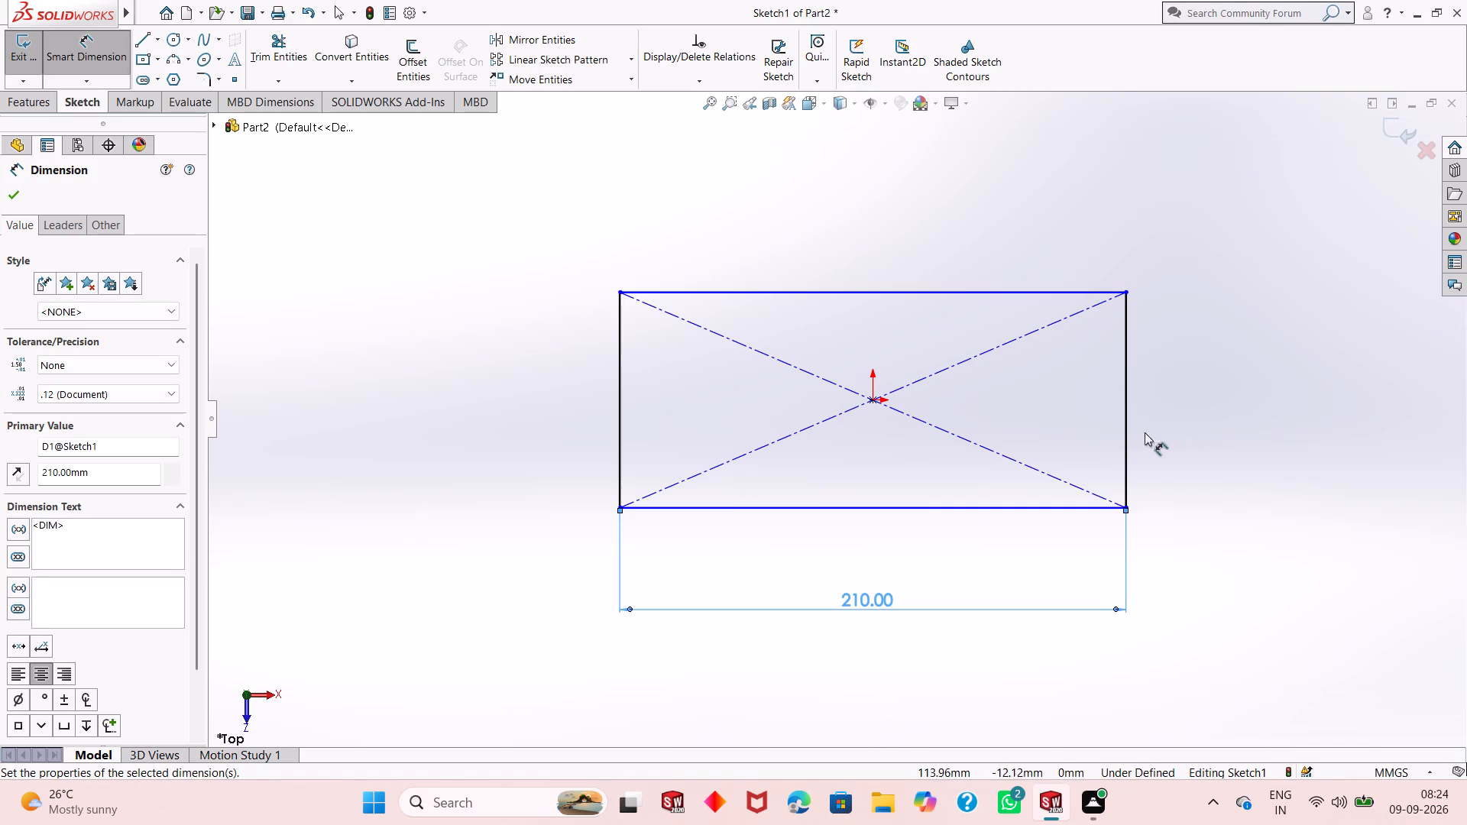
left_click(1125, 442)
left_click(1345, 422)
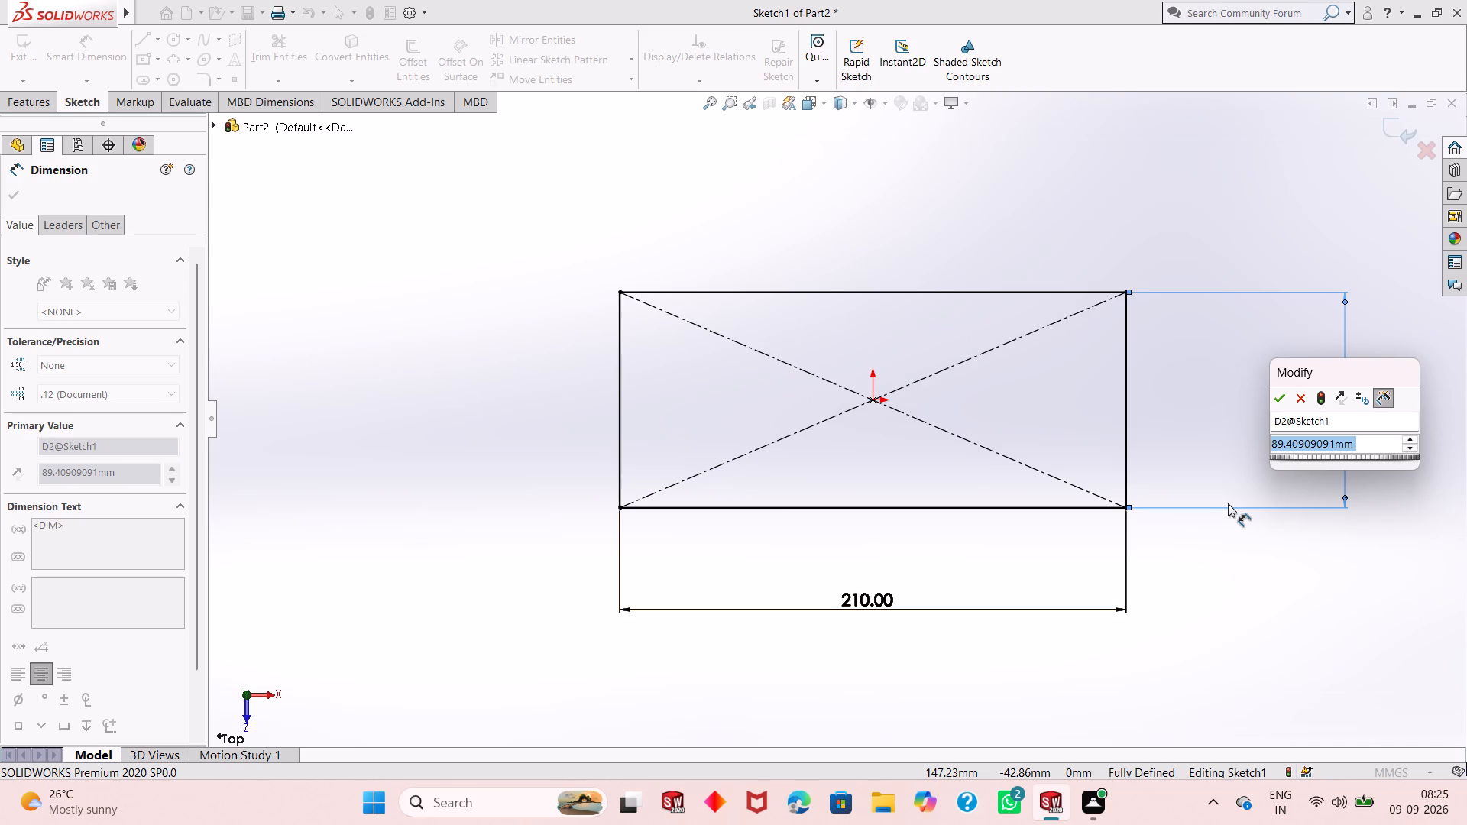
type("115")
key("Return")
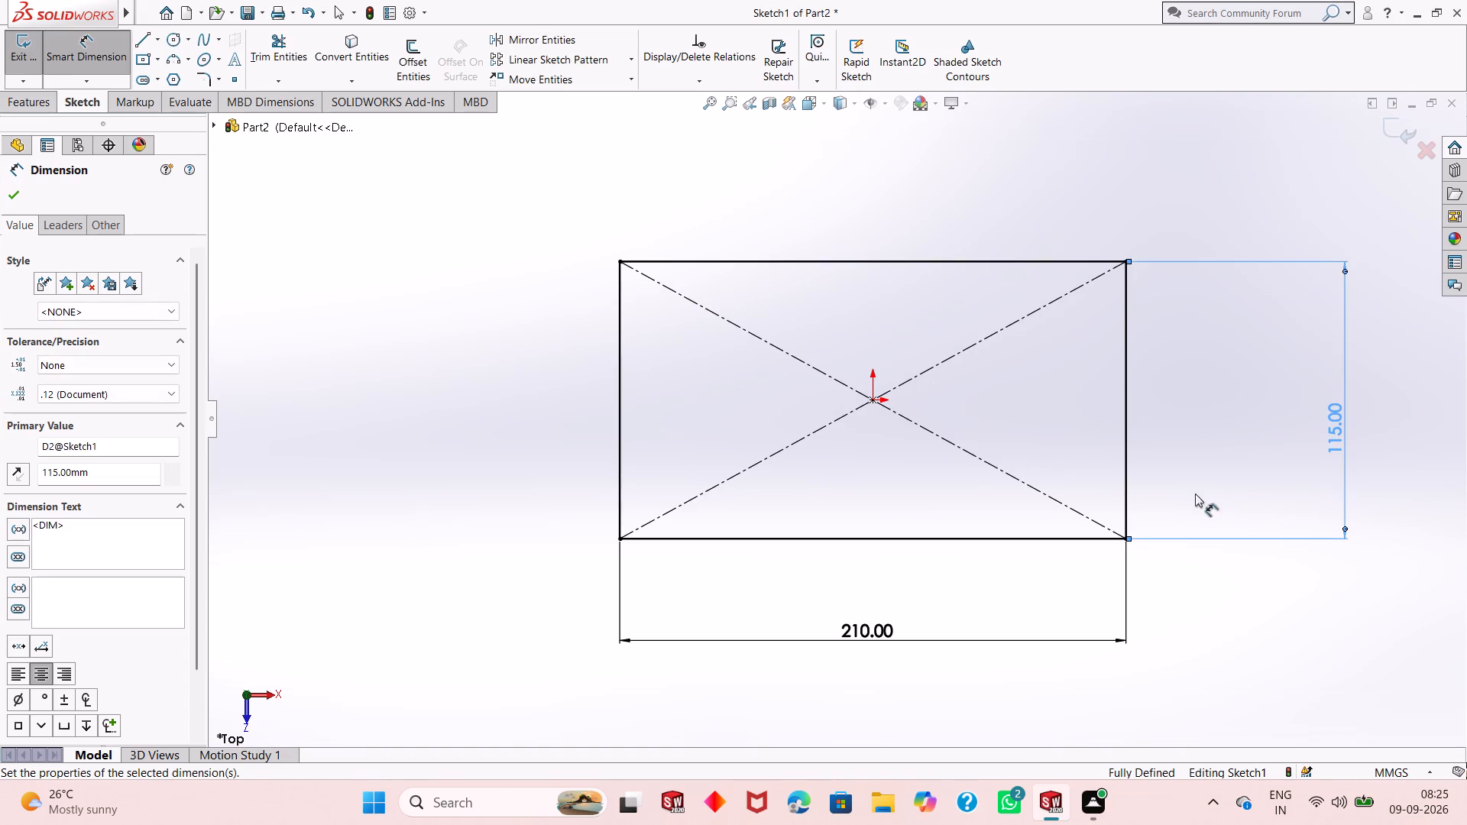
left_click(10, 192)
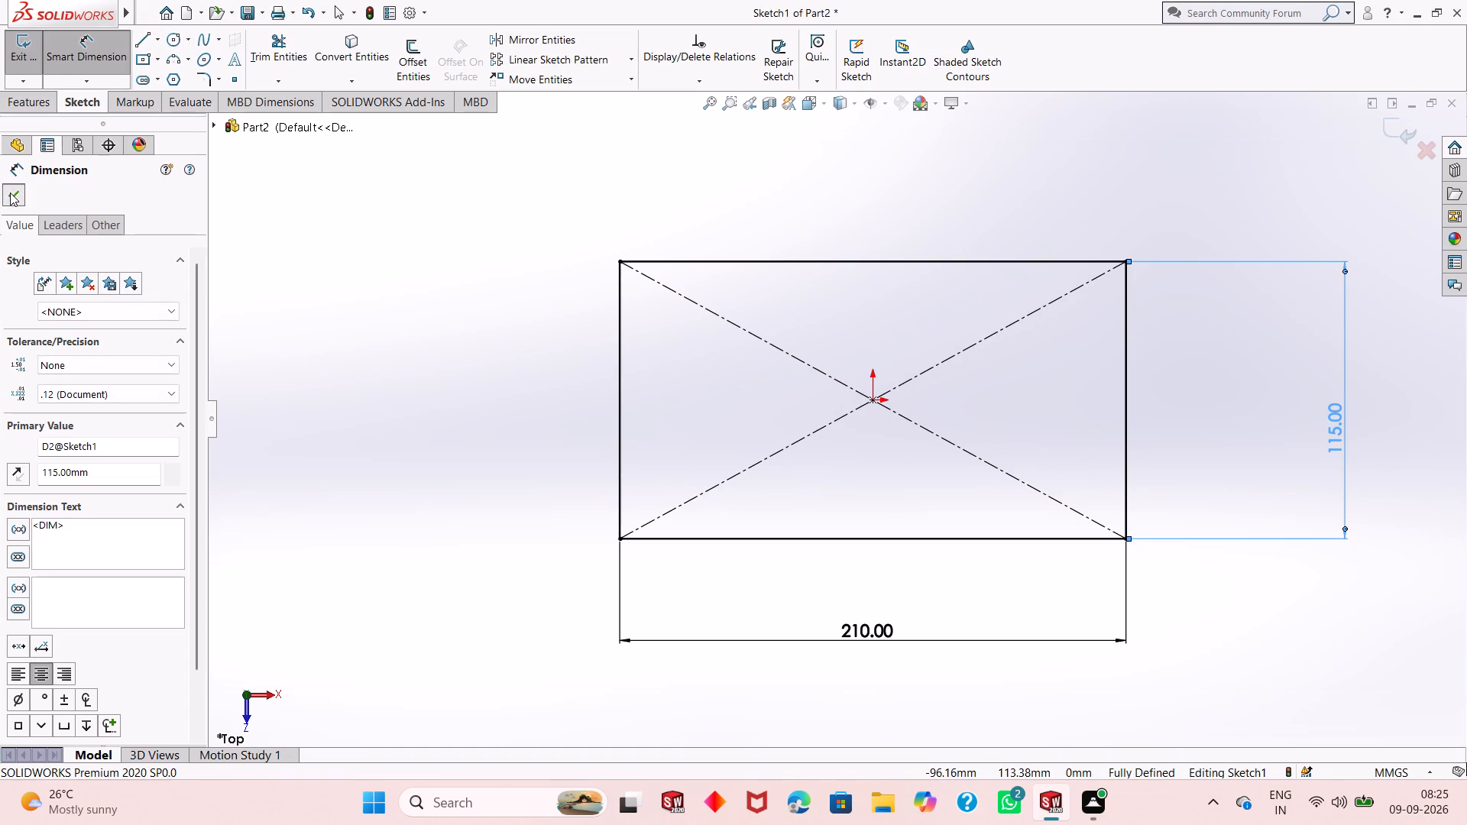
Extrude the rectangle as a blind boss 30 mm deep to form the base block.
scroll(604, 413, "up", 2)
scroll(979, 442, "down", 1)
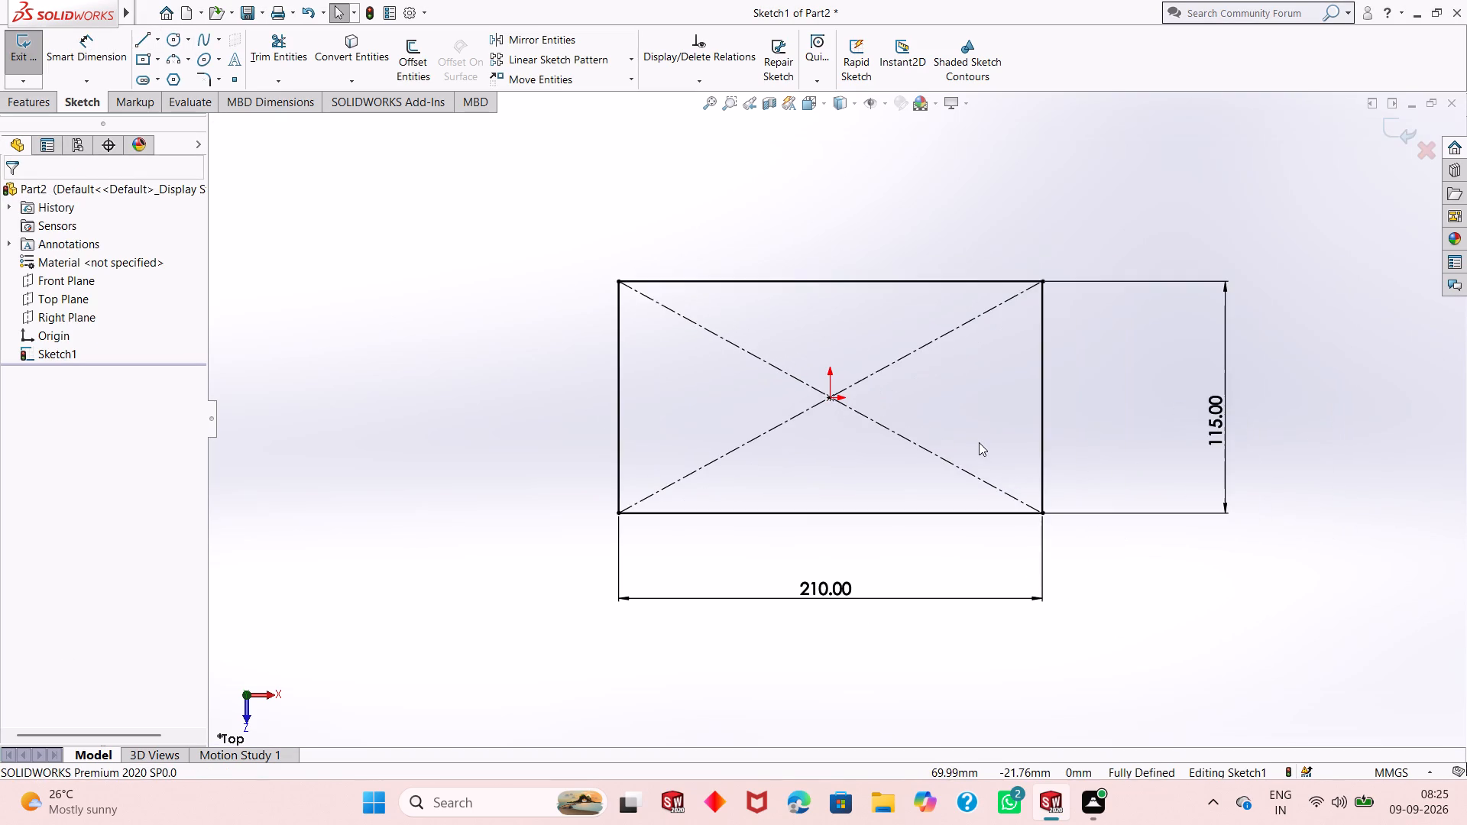
scroll(967, 462, "up", 1)
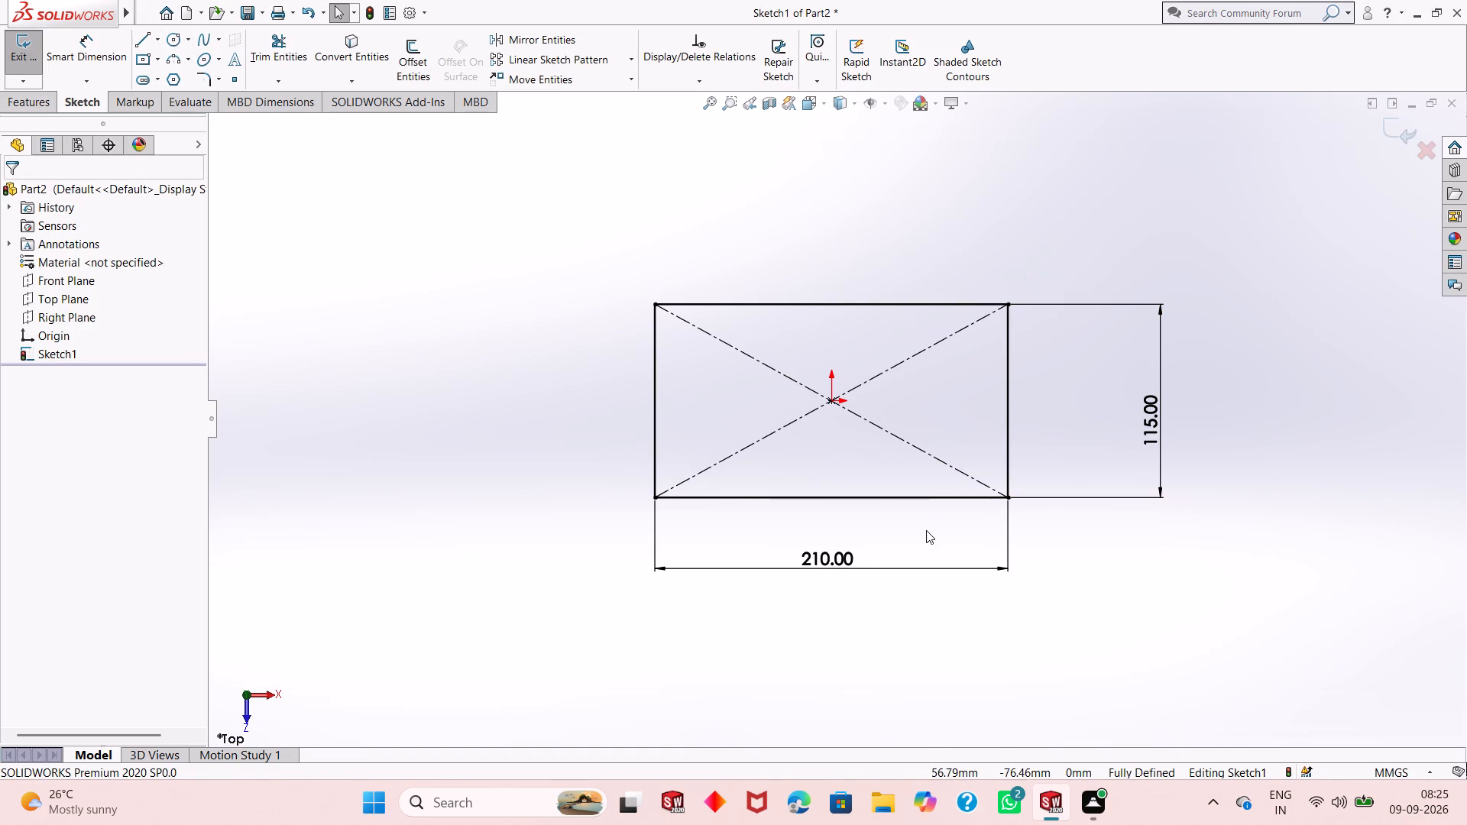
left_click(30, 105)
left_click(31, 57)
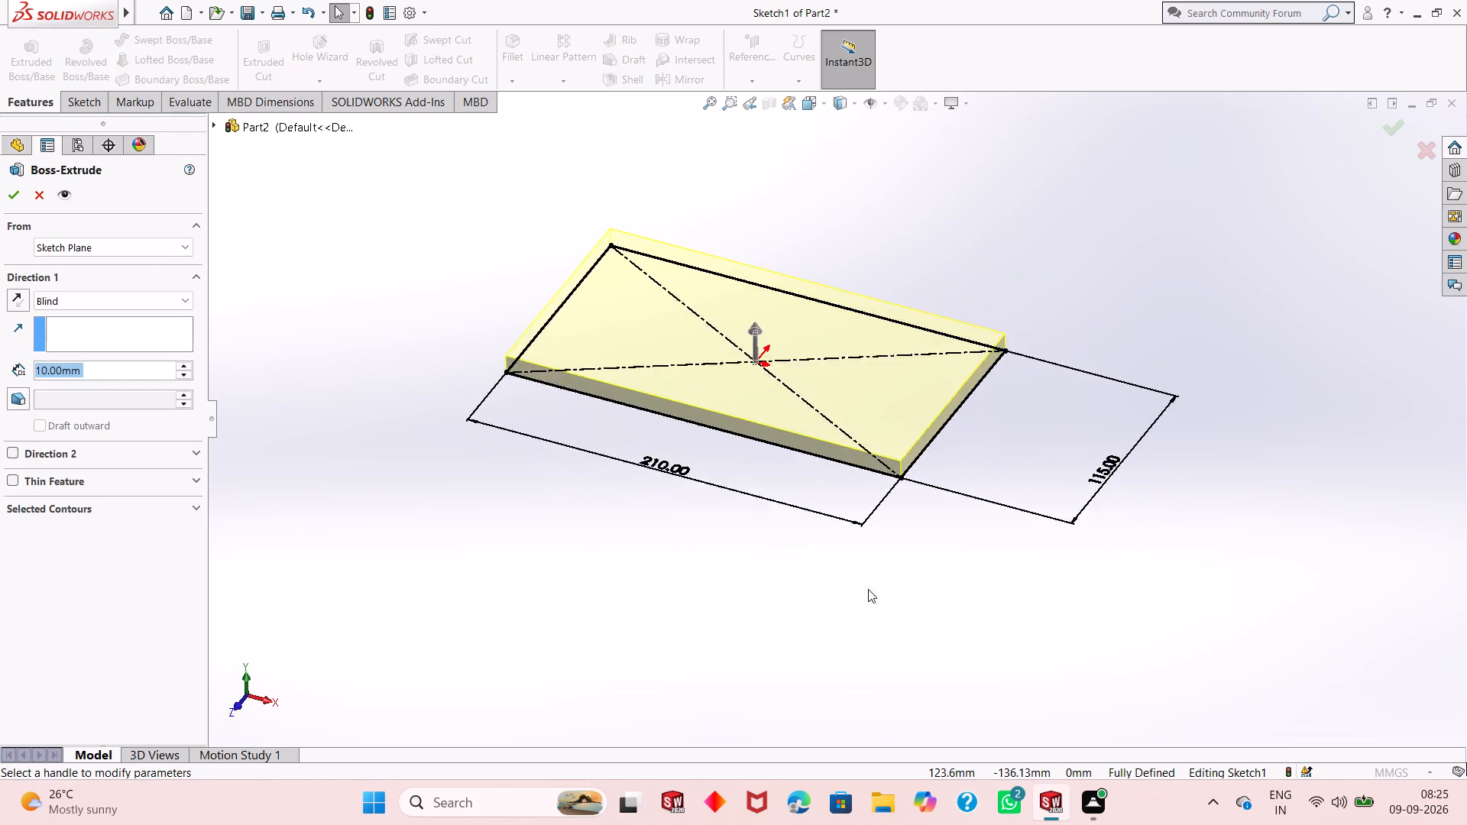
scroll(597, 292, "up", 1)
scroll(669, 293, "down", 1)
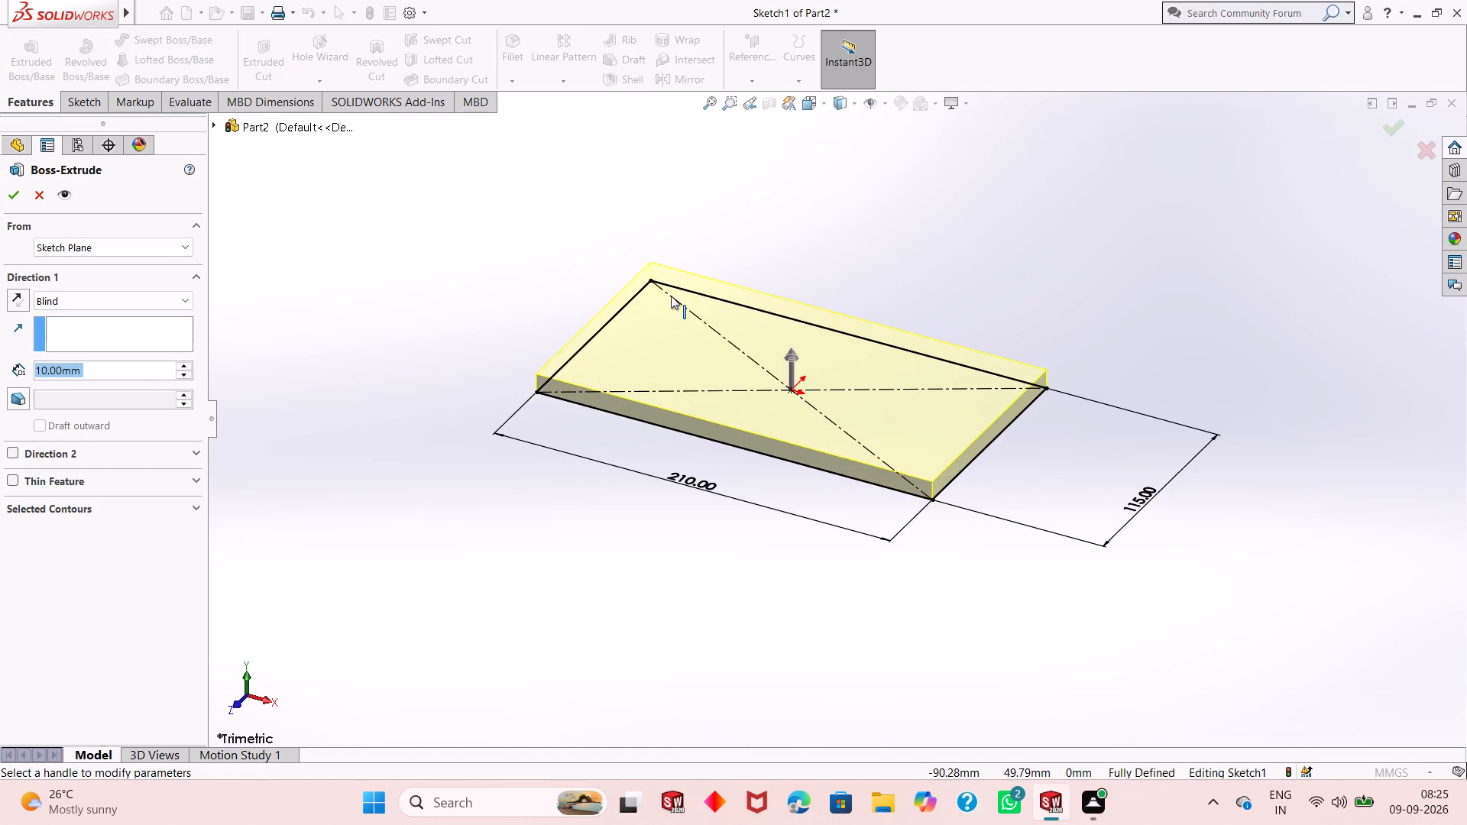
scroll(671, 296, "up", 1)
scroll(762, 370, "down", 1)
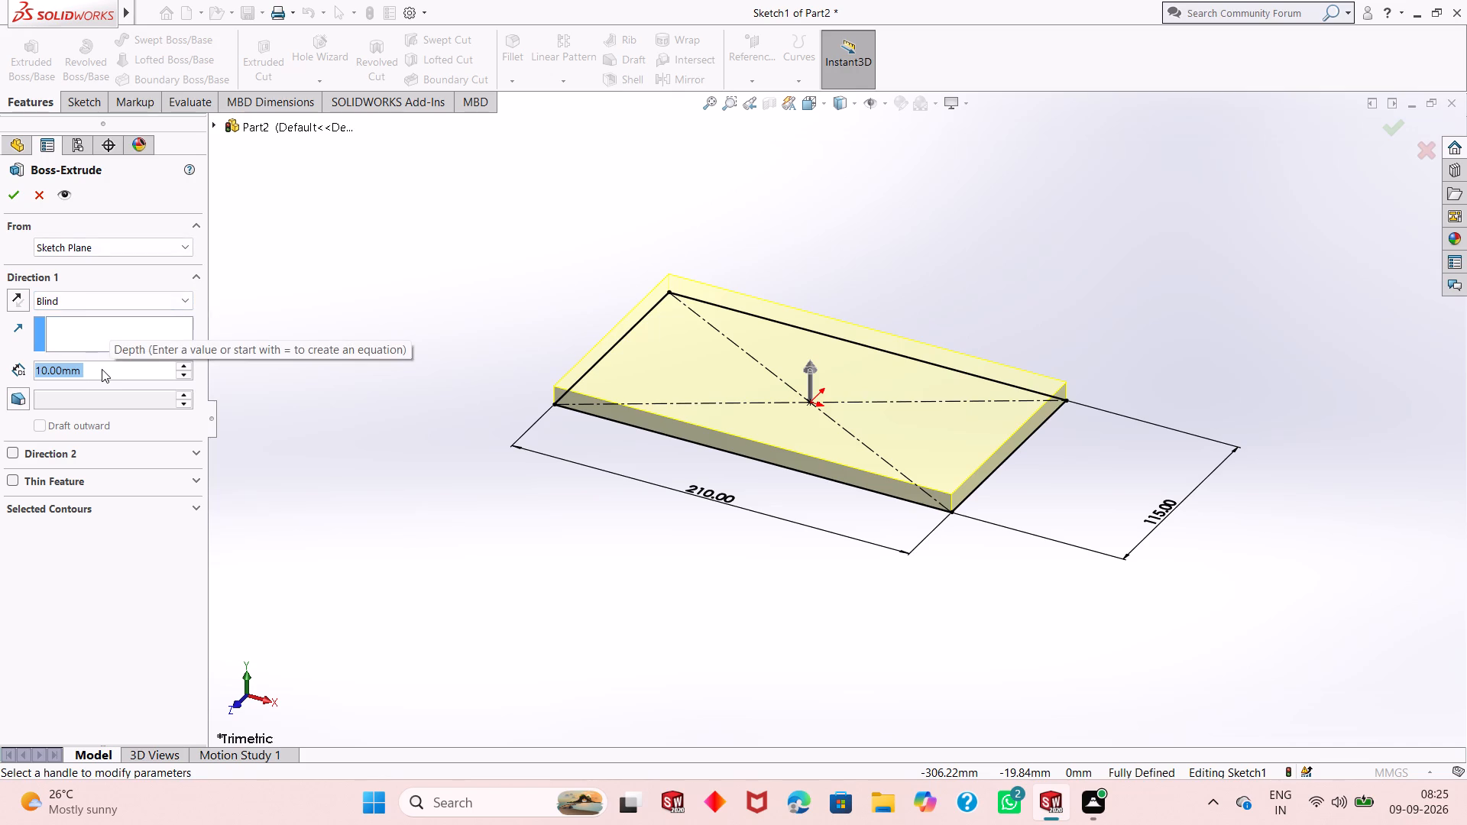
type("30")
key("Return")
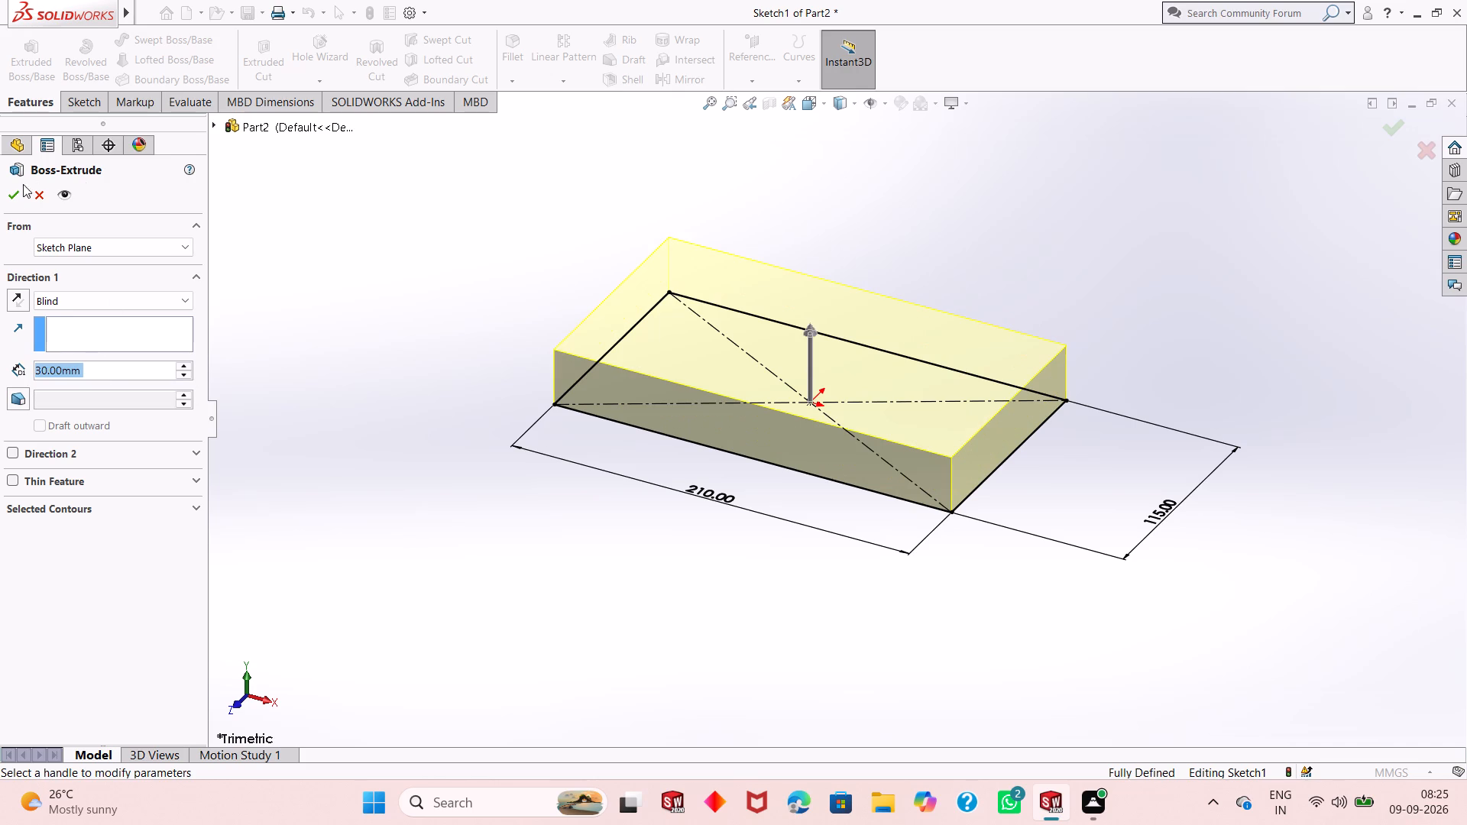
left_click(11, 185)
left_click(746, 510)
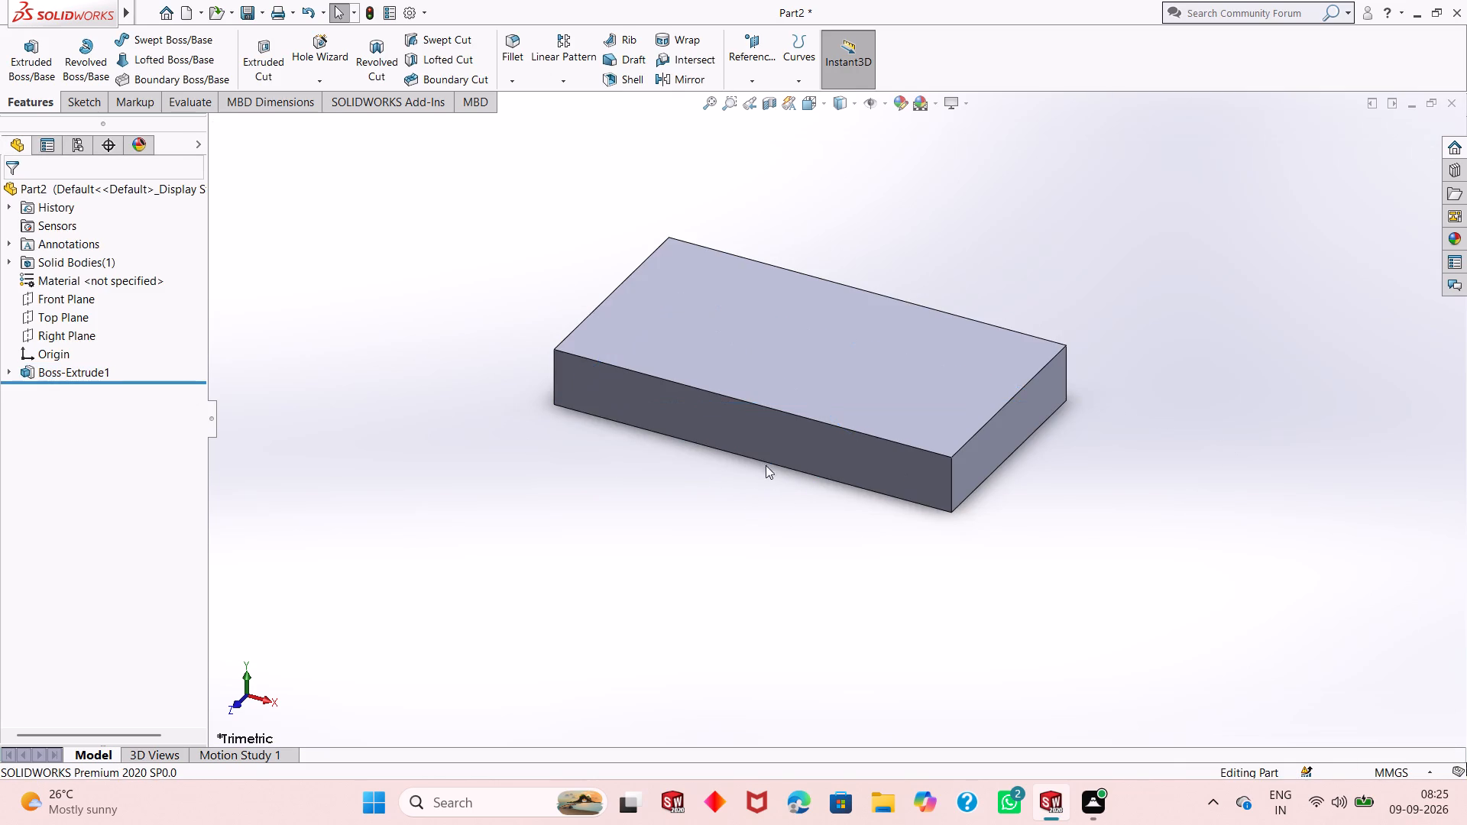
On the block's upper face, start a sketch and draw a center rectangle about 139 mm by 72 mm, centred on the origin.
middle_click_drag(740, 386, 766, 345)
scroll(766, 349, "up", 2)
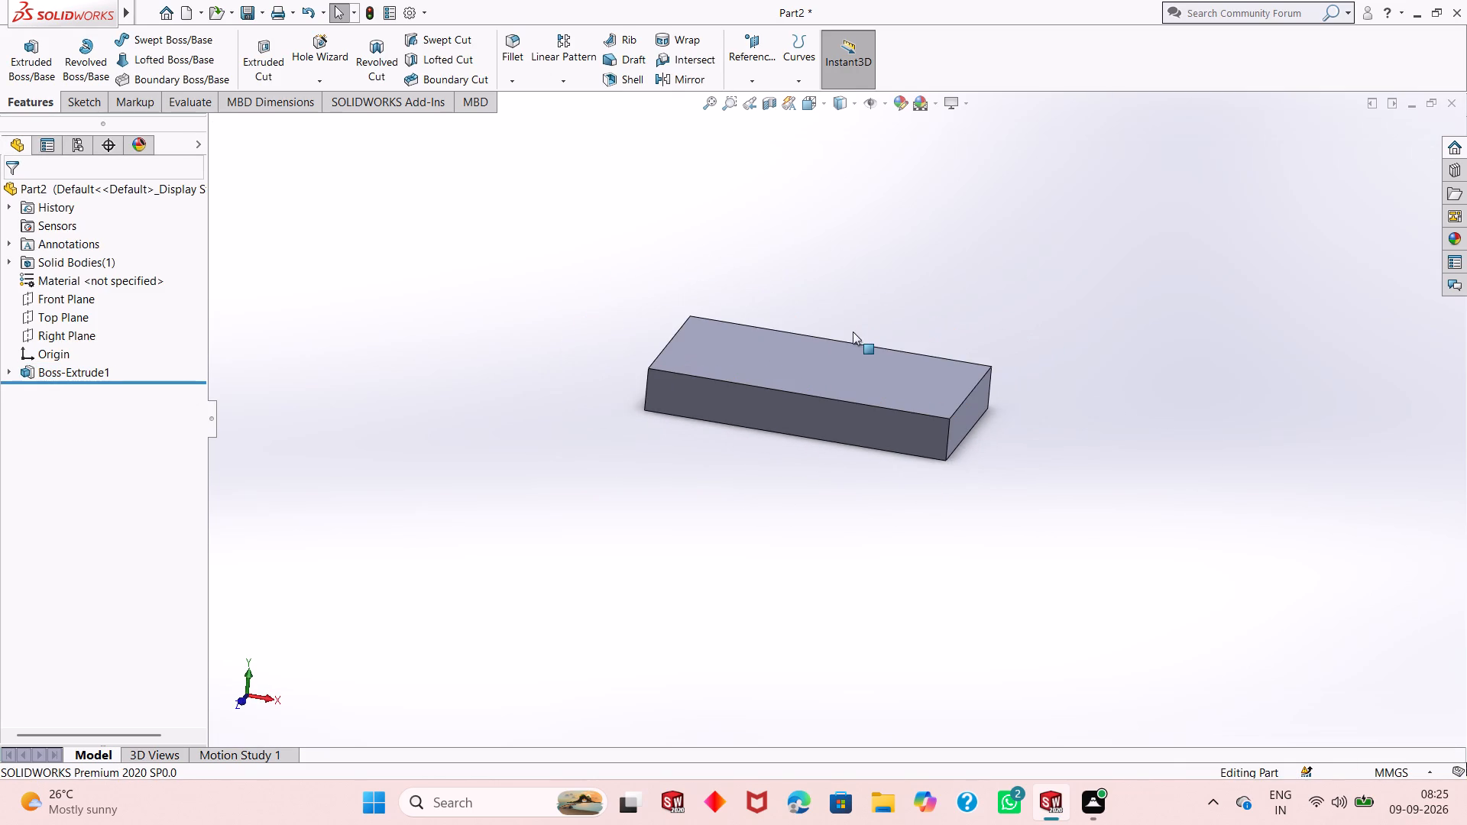
middle_click_drag(853, 332, 925, 289)
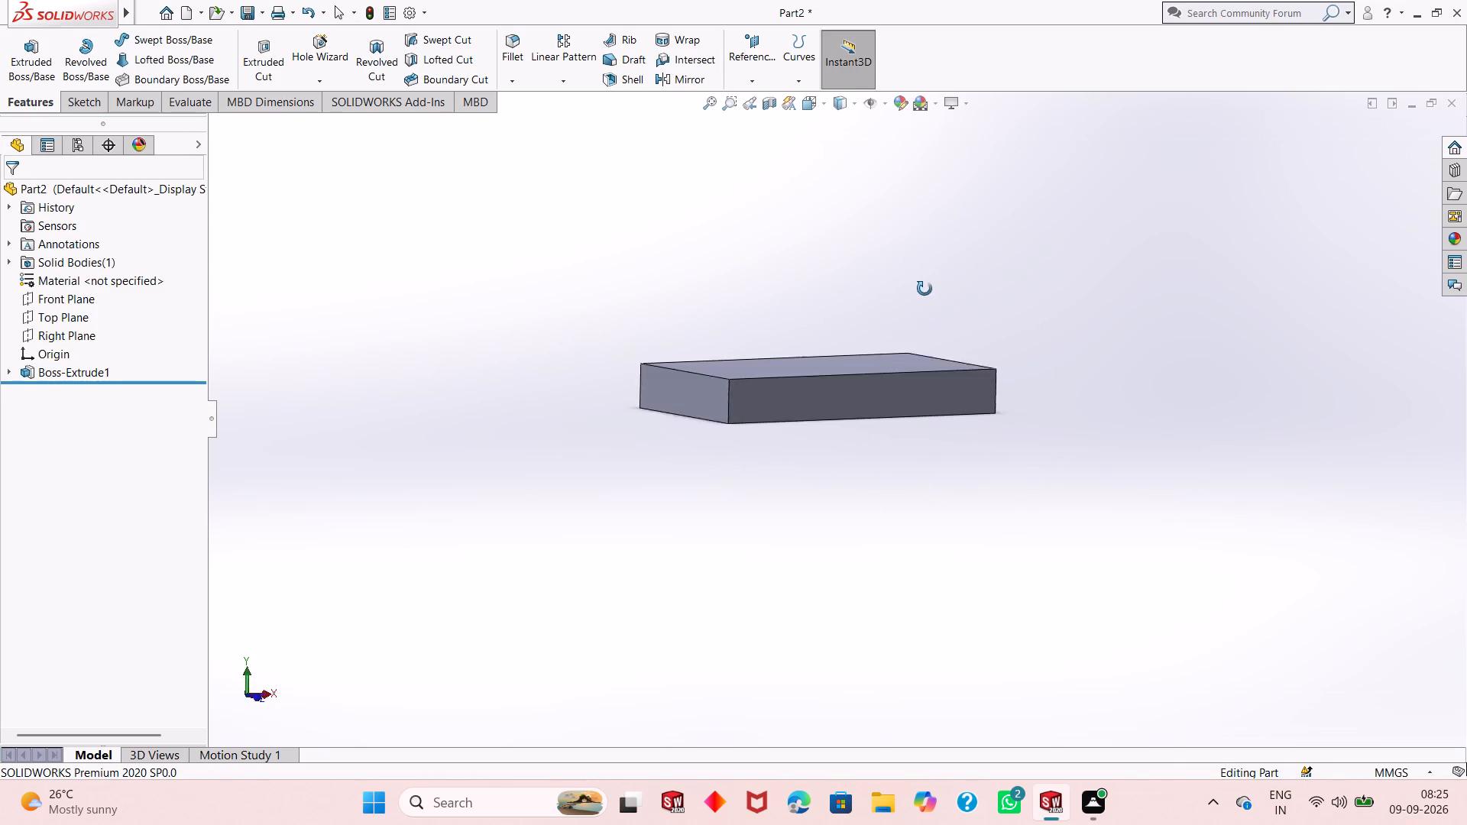
middle_click_drag(925, 289, 864, 490)
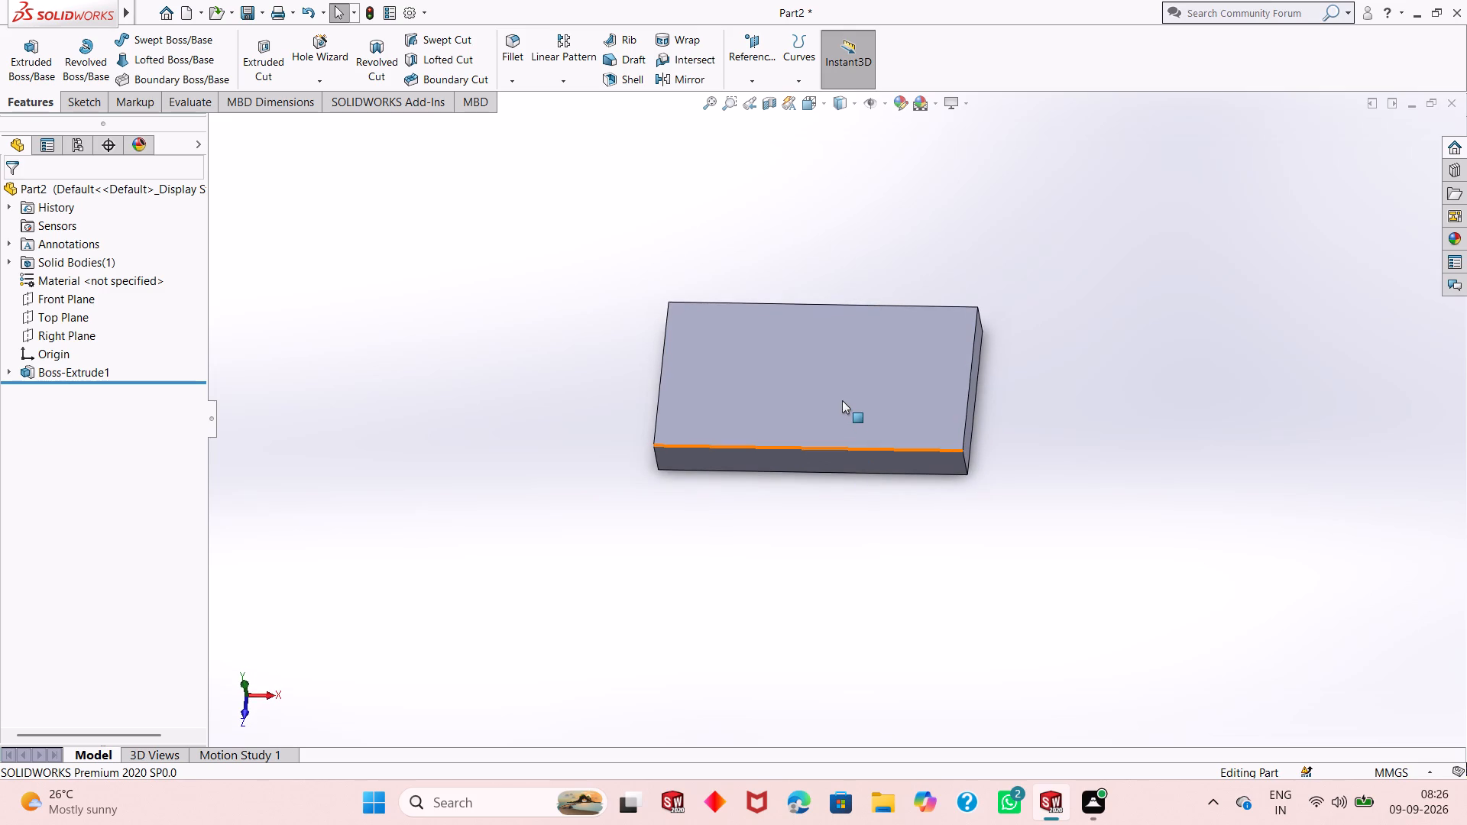
left_click(842, 400)
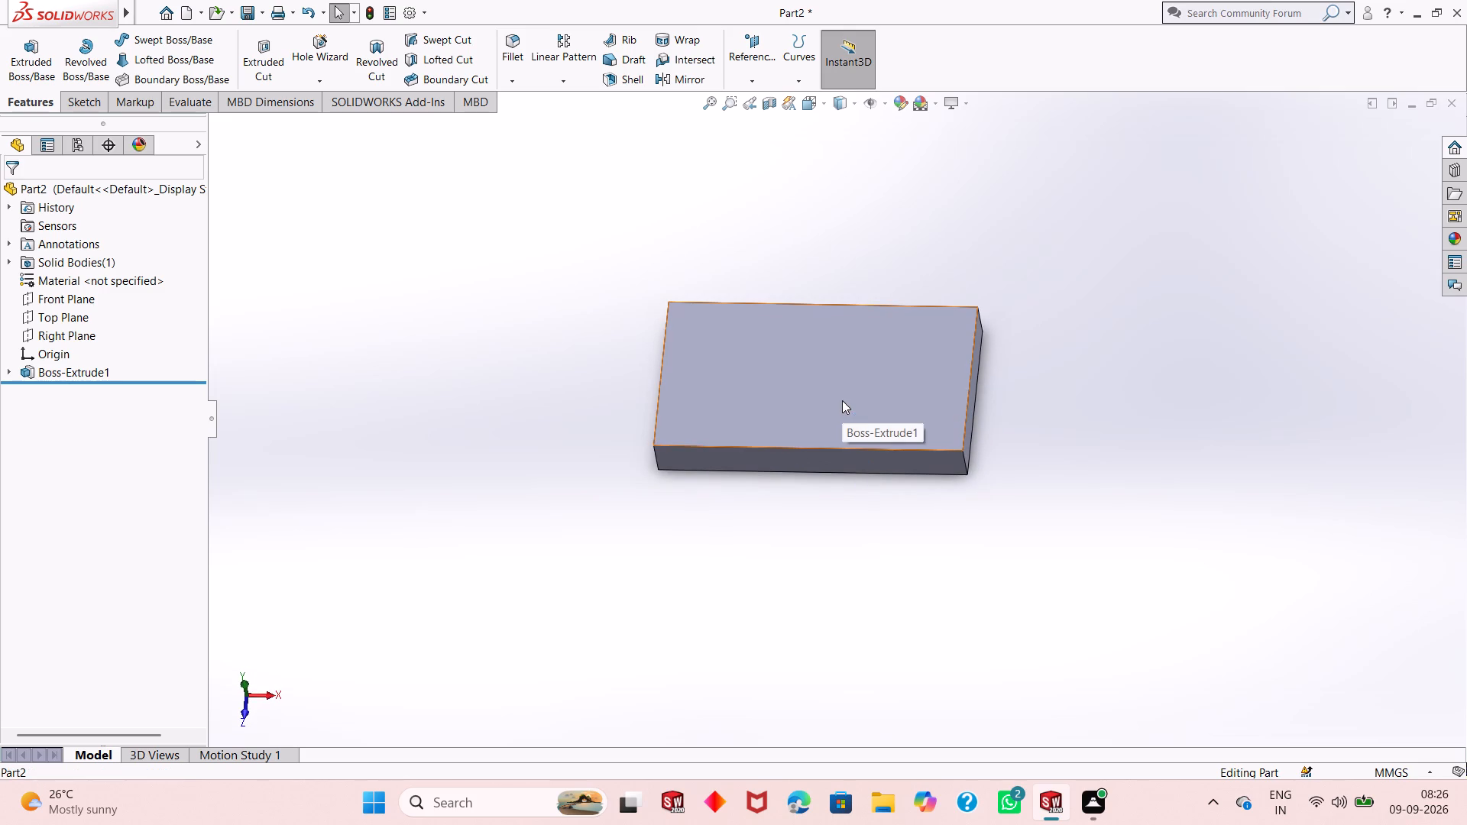
left_click(912, 356)
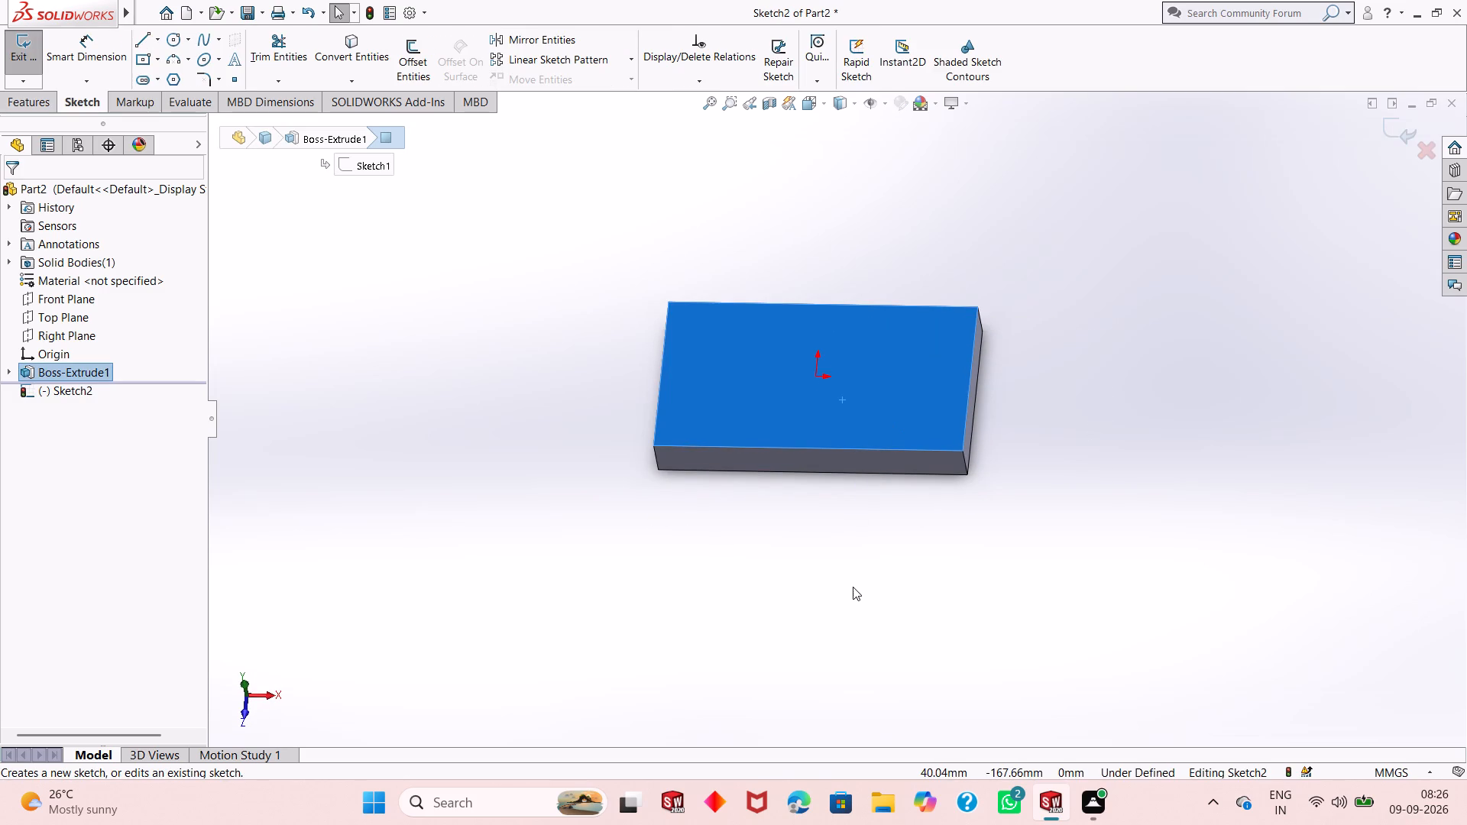
key("Escape")
left_click(140, 60)
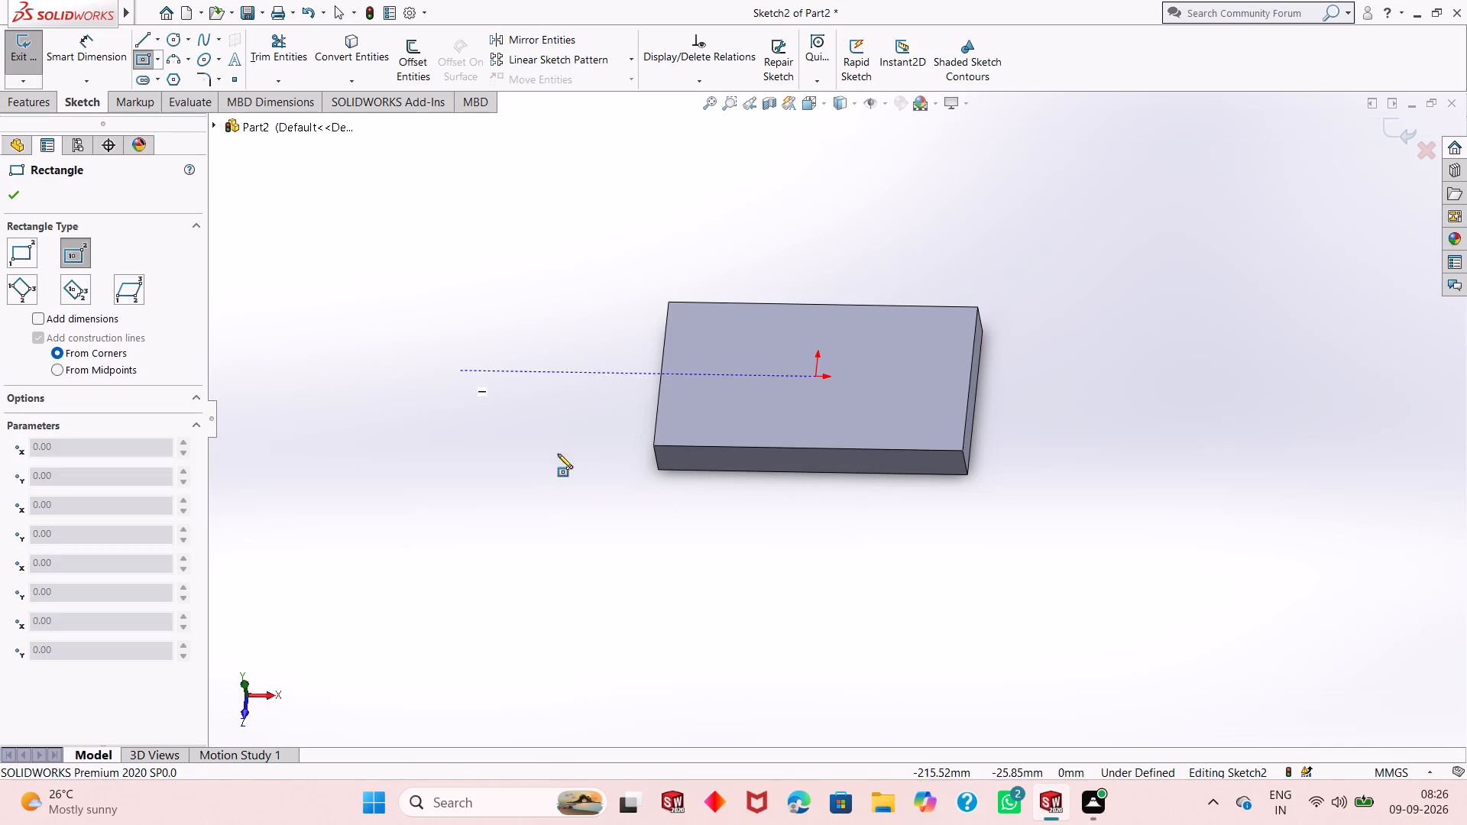
left_click(813, 377)
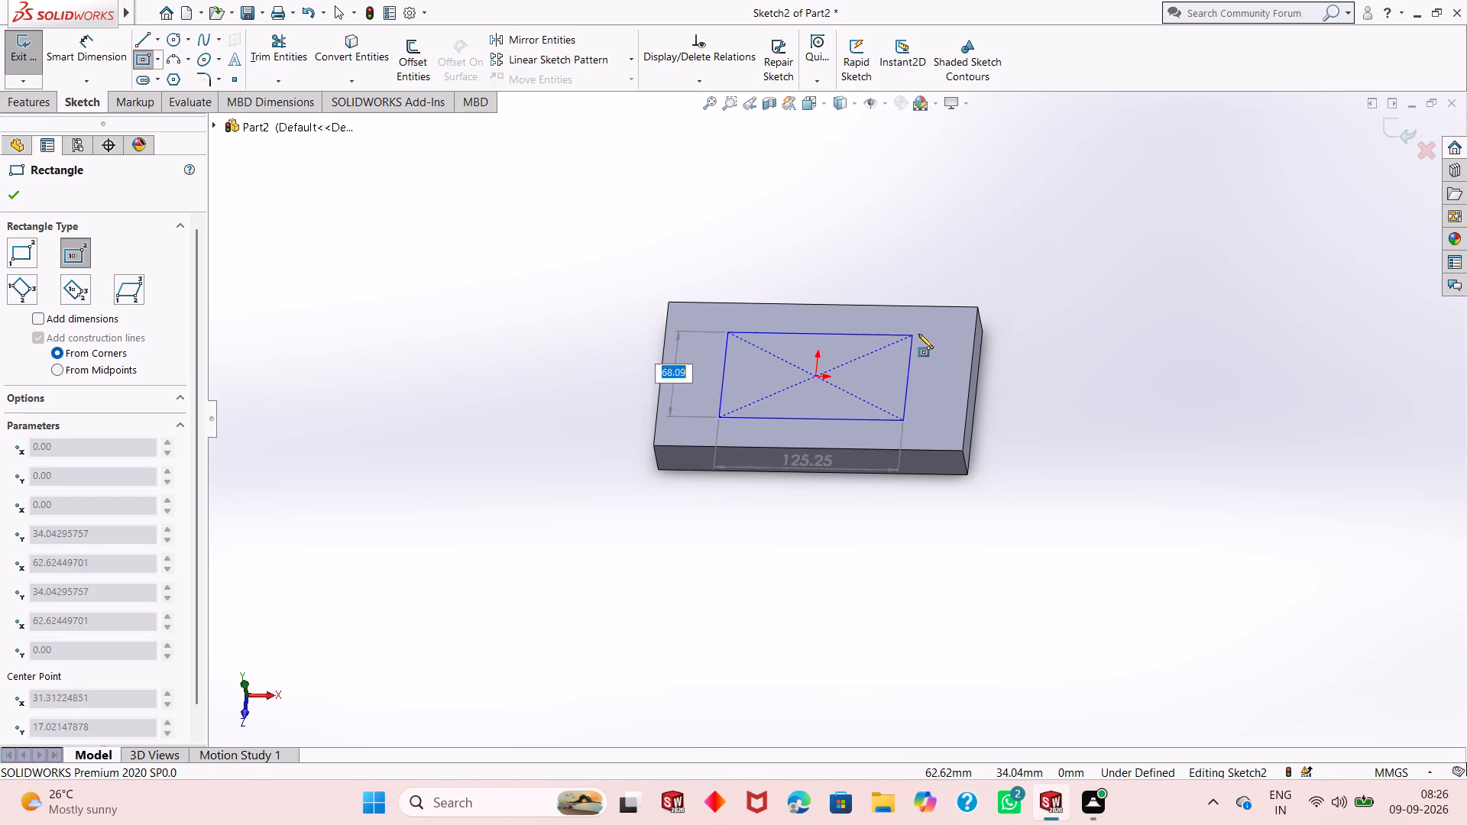
left_click(923, 333)
right_click(1028, 333)
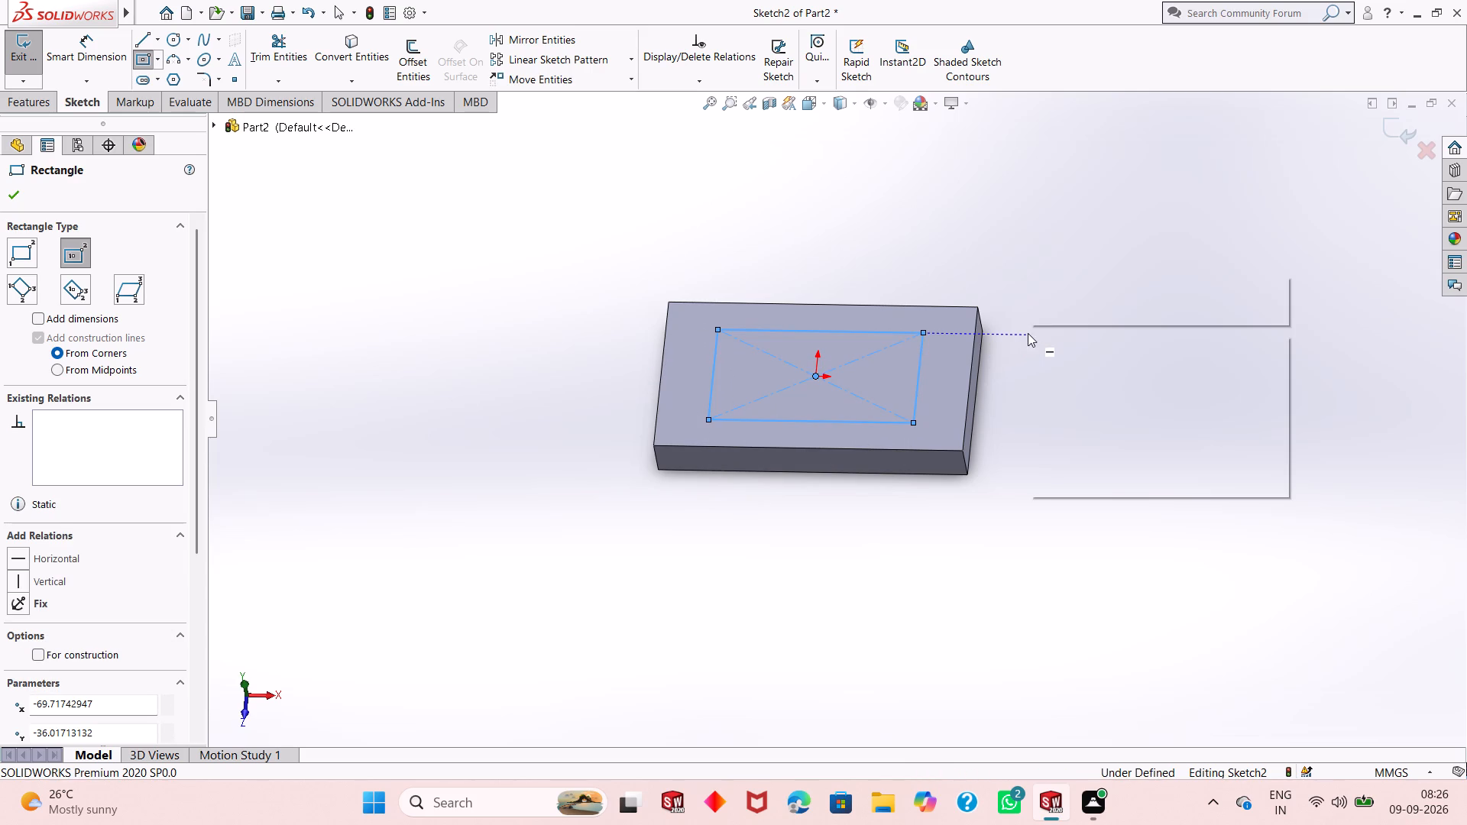
left_click(1052, 341)
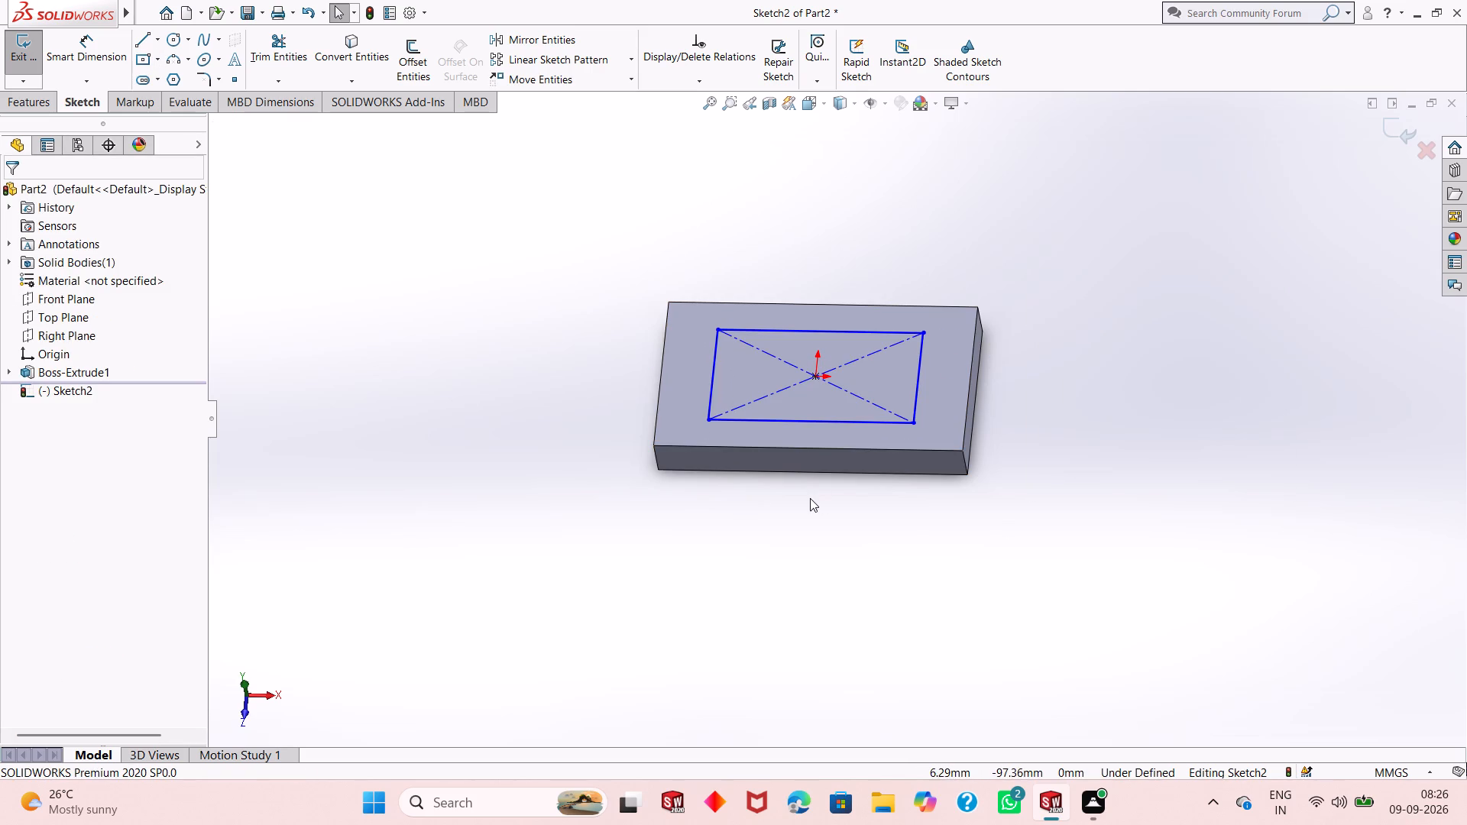
middle_click_drag(810, 498, 866, 513)
scroll(845, 389, "down", 2)
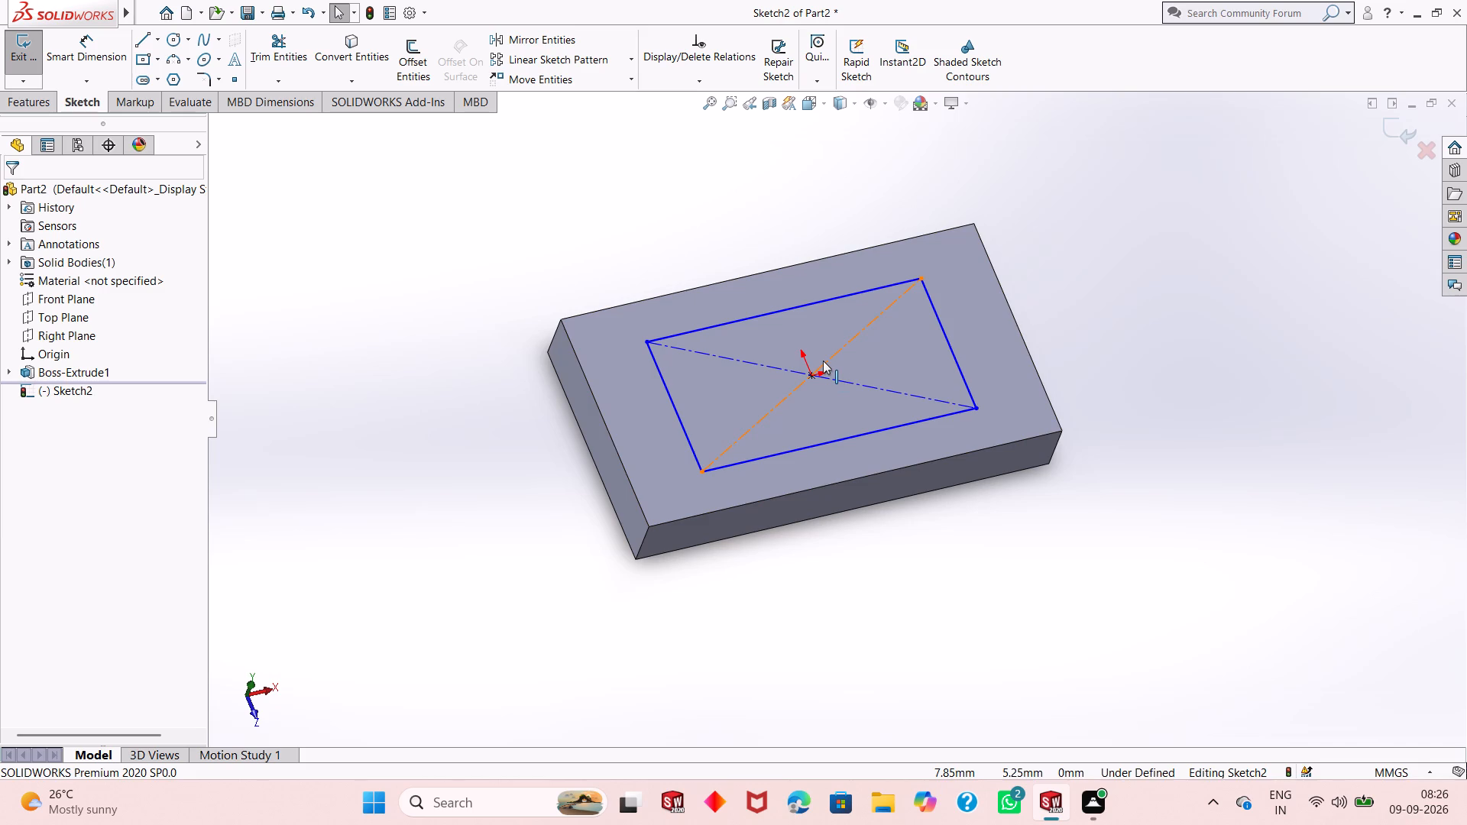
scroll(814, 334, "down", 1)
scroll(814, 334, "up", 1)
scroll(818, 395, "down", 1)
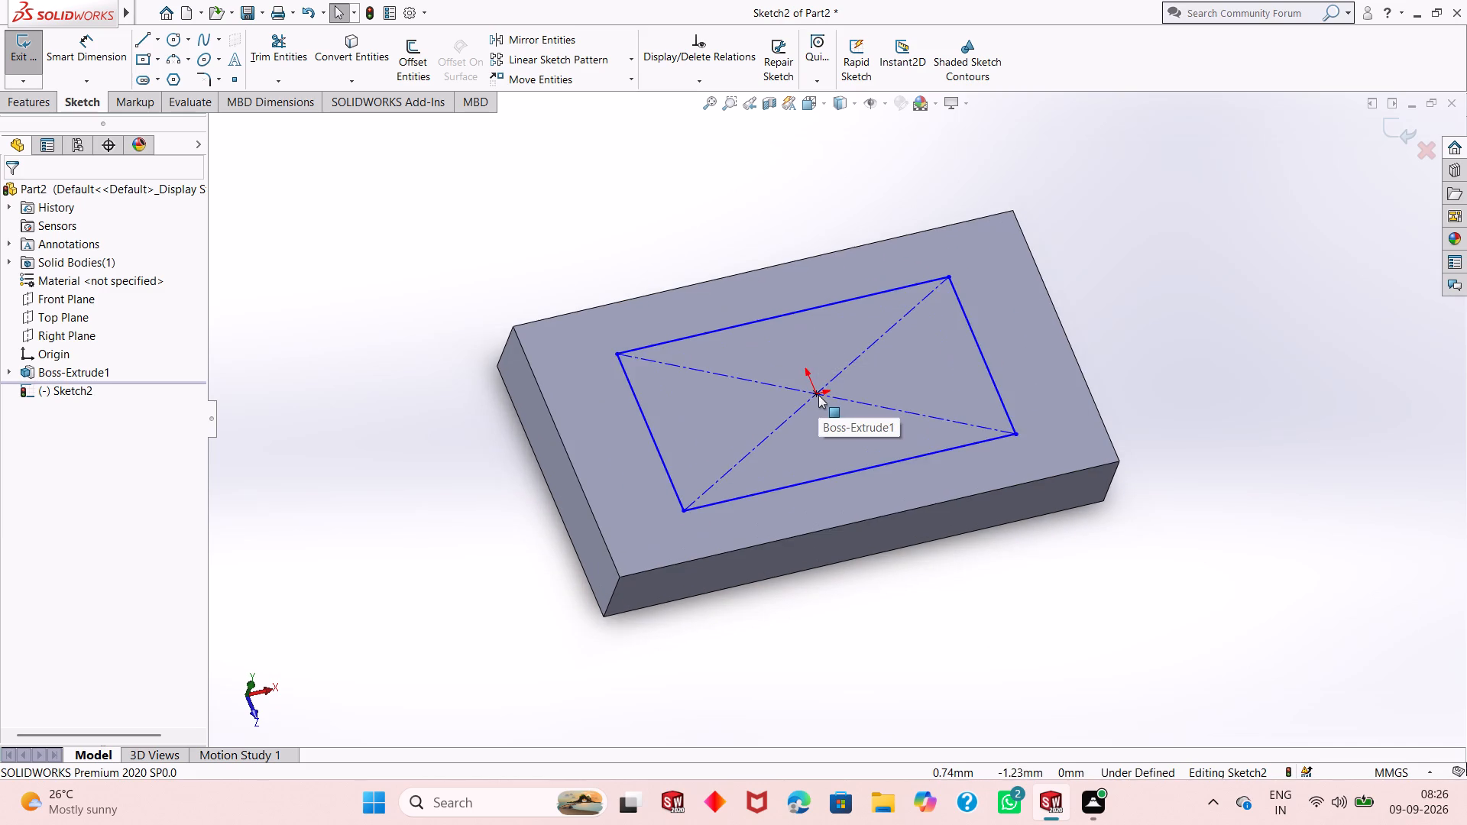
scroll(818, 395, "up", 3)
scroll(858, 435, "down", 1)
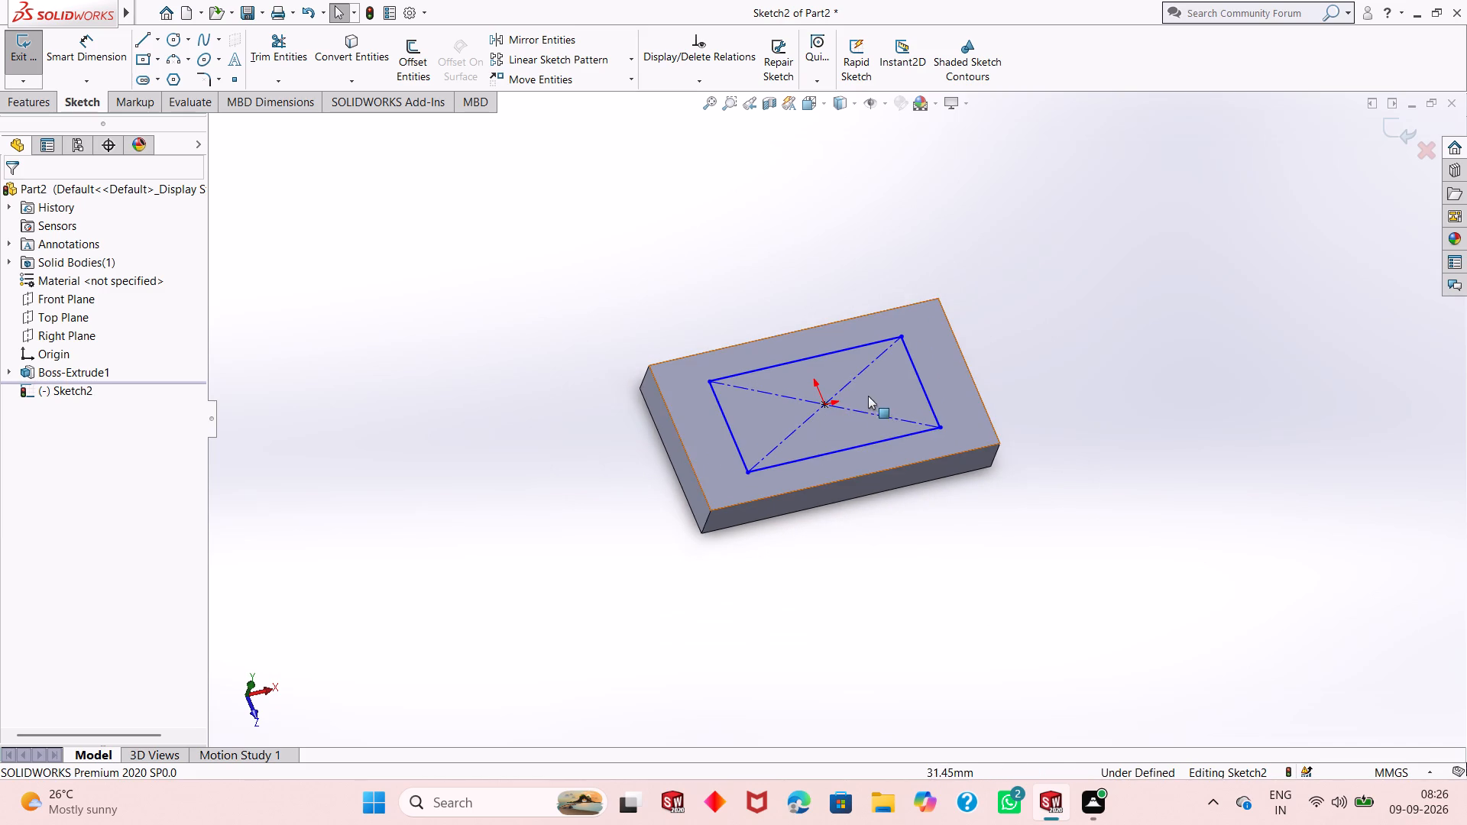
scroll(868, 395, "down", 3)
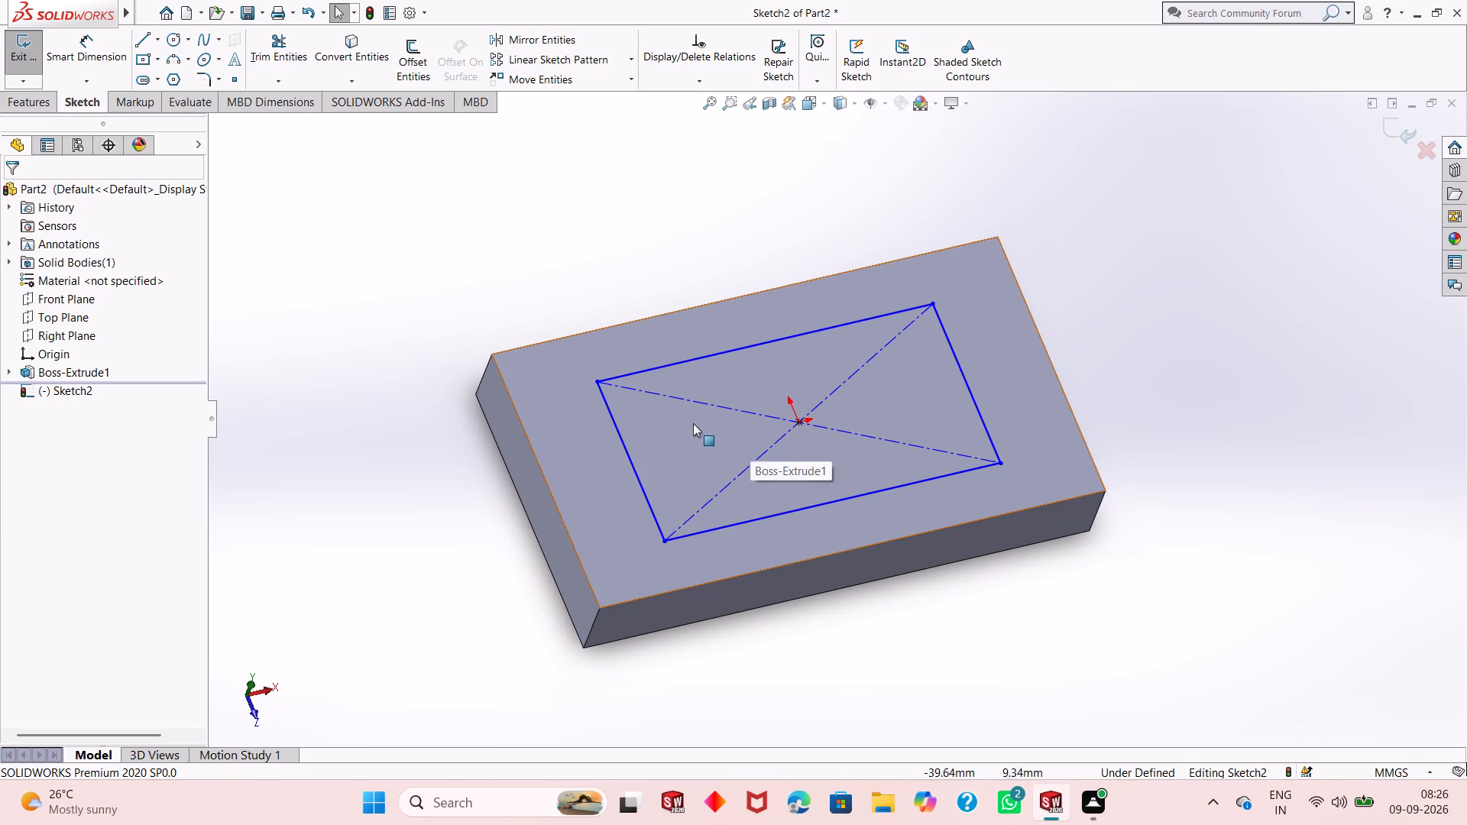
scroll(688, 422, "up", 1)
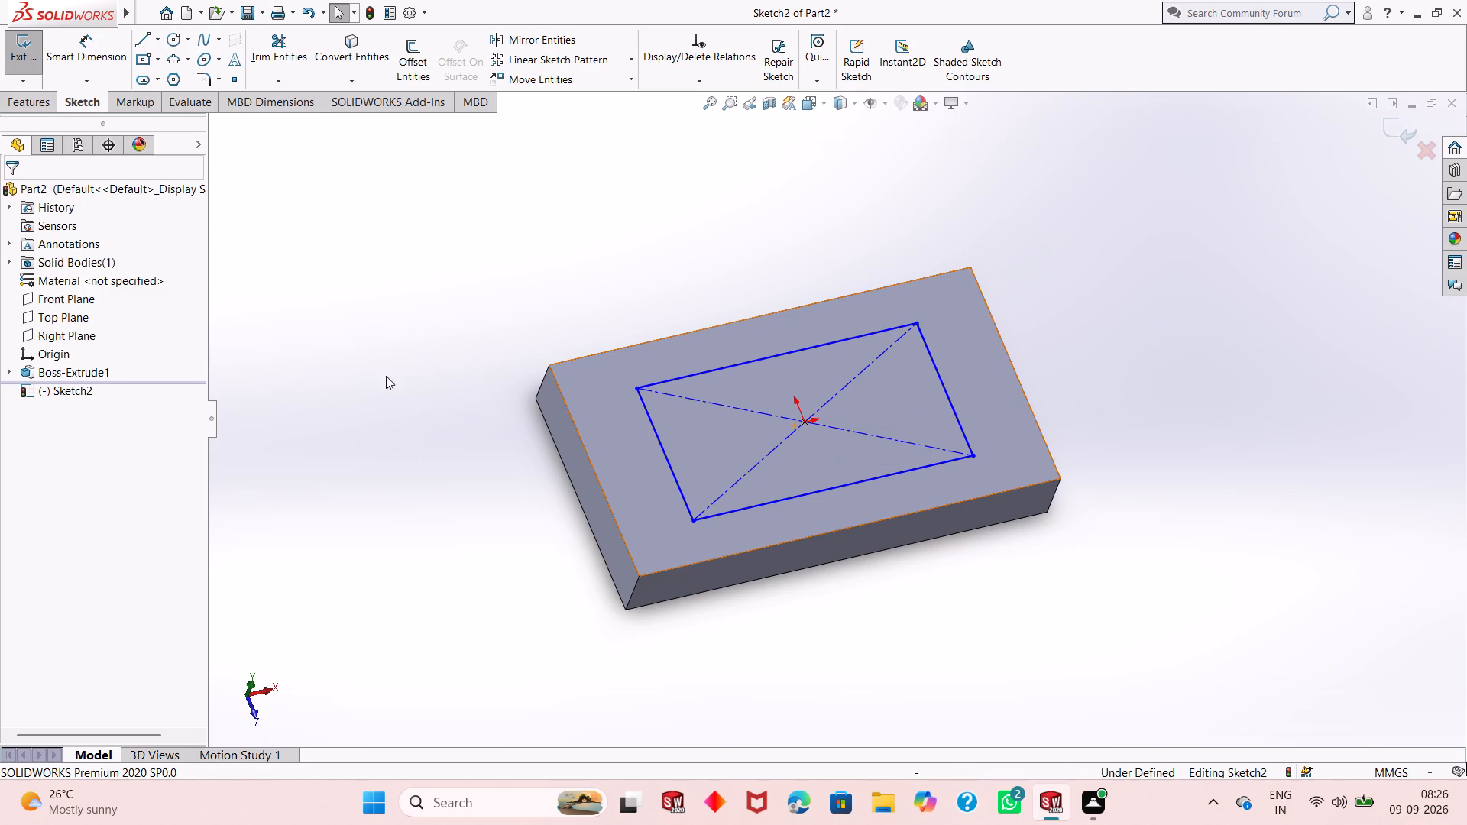
Dimension the upper-face rectangle's long side to 100 mm and its short side to 60 mm.
left_click(87, 53)
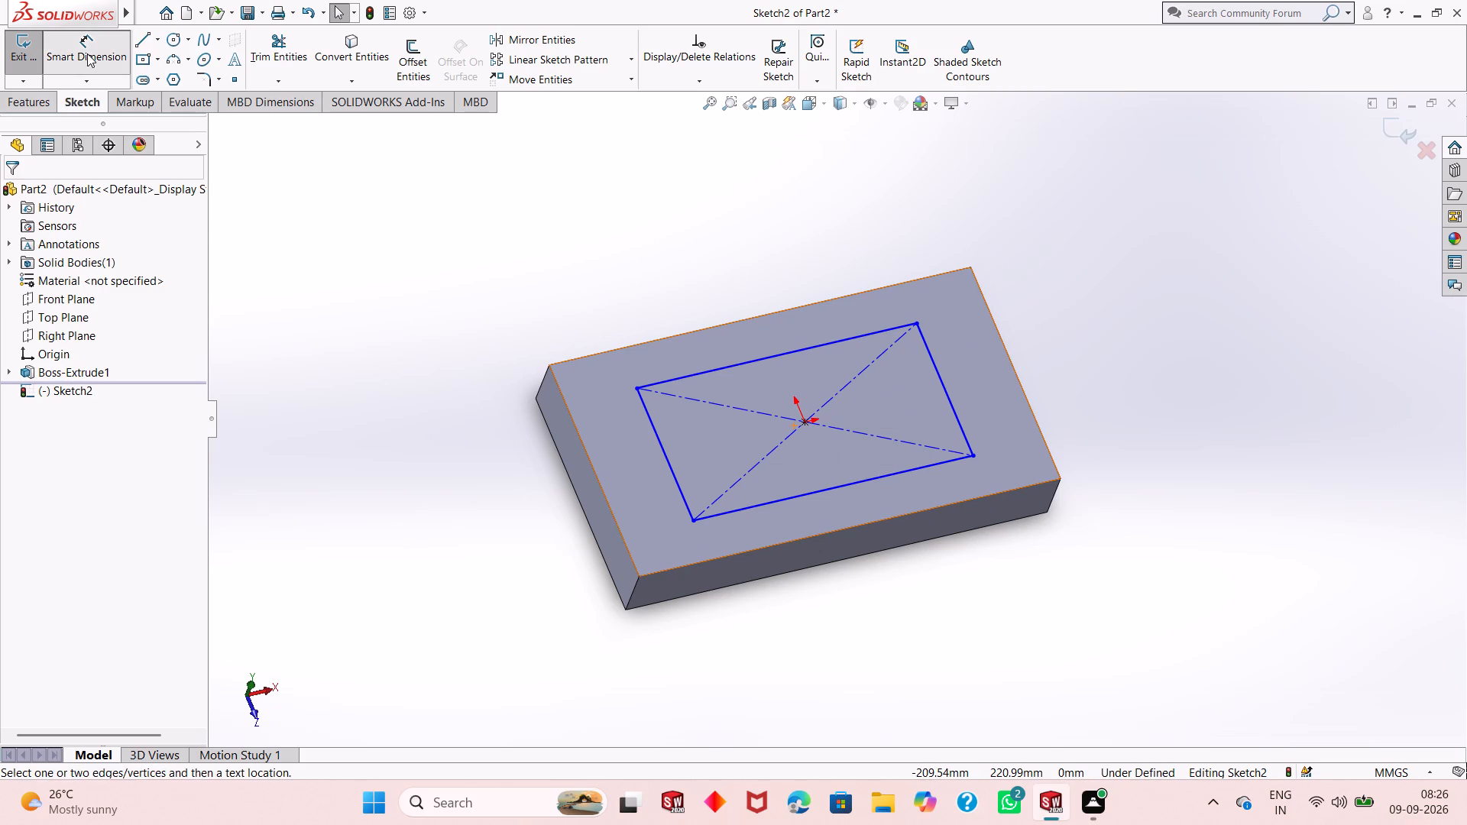
left_click(753, 360)
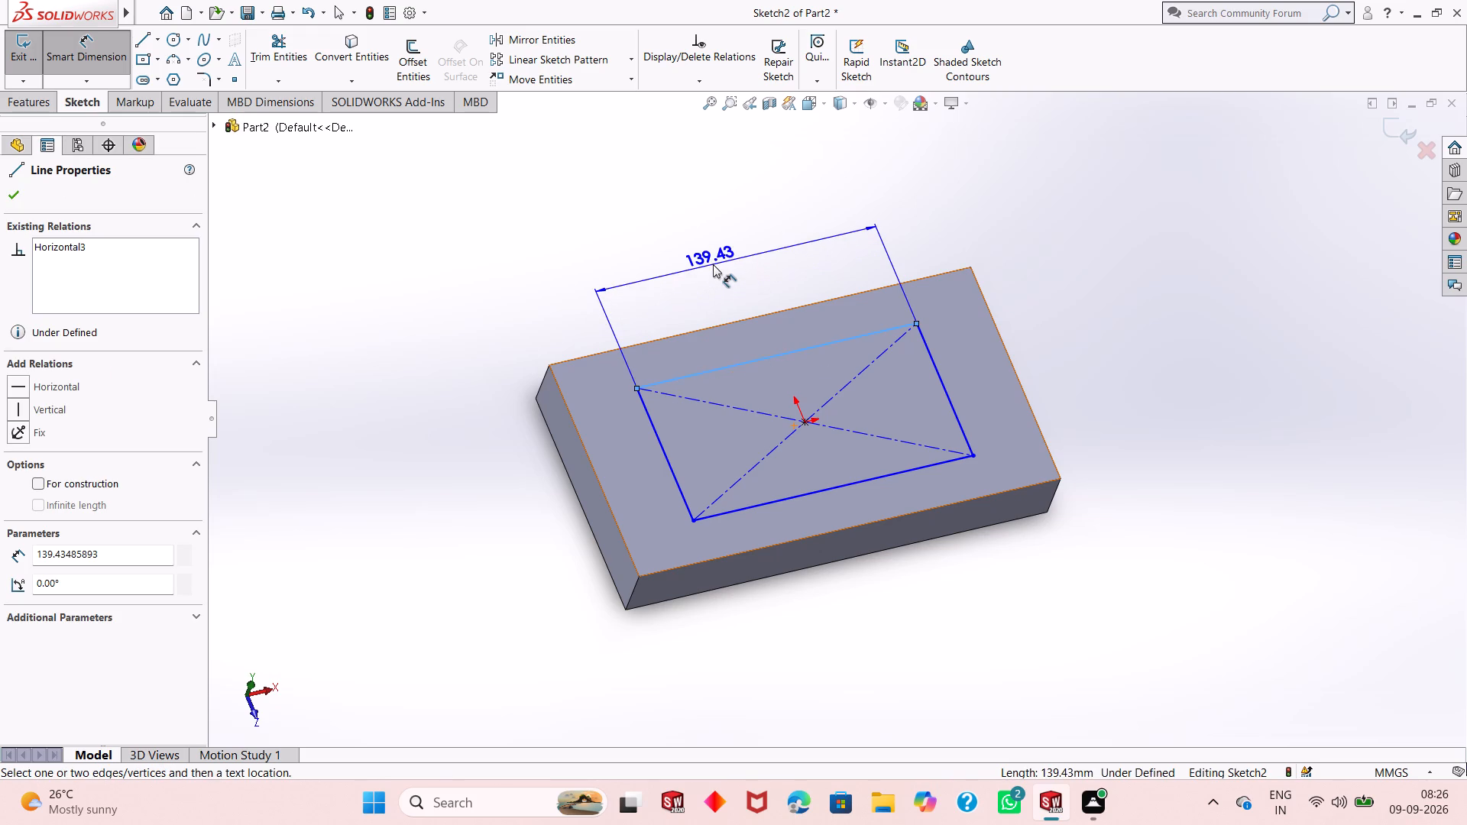
left_click(712, 264)
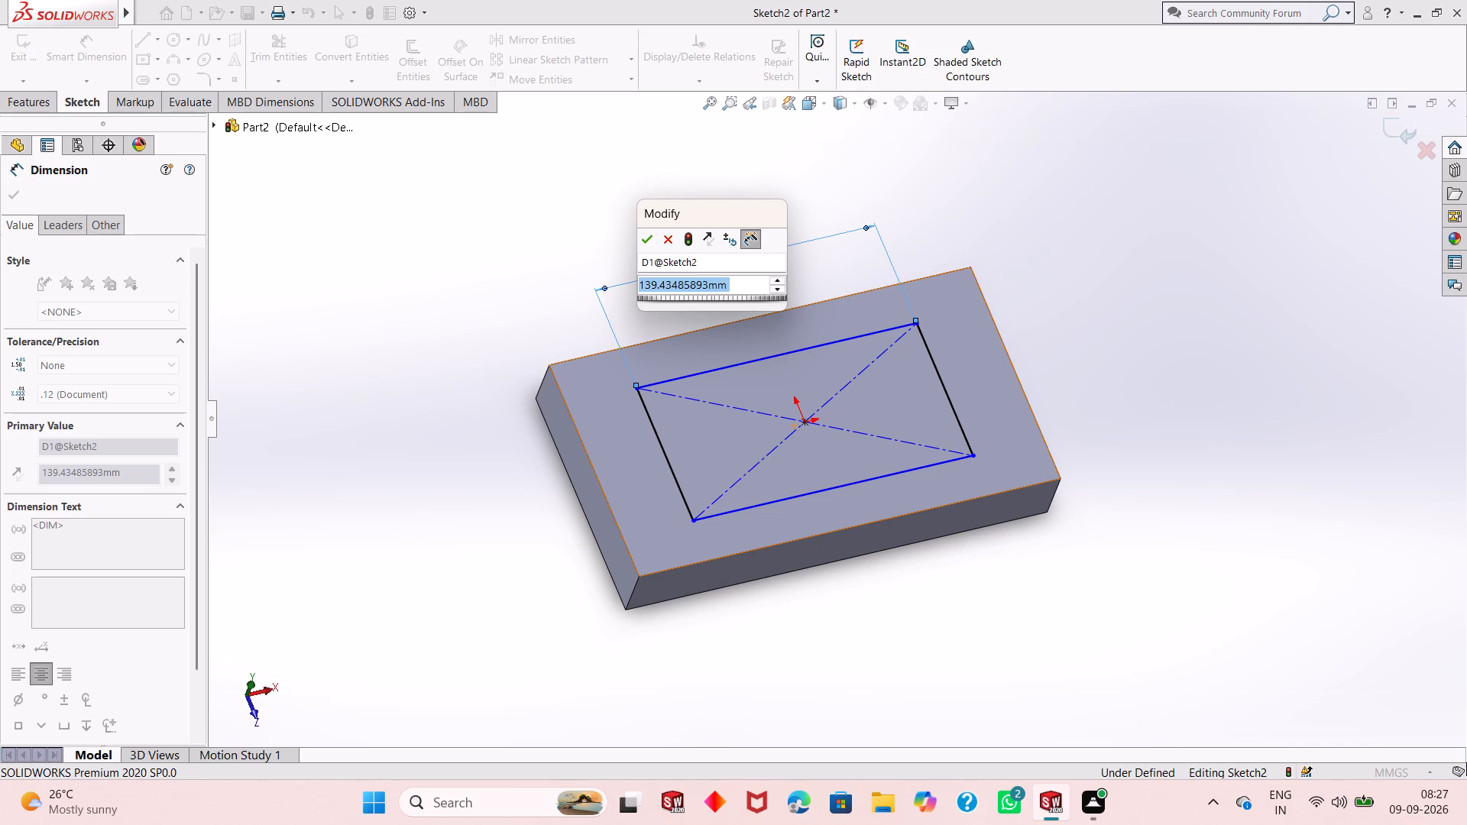
type("100")
key("Return")
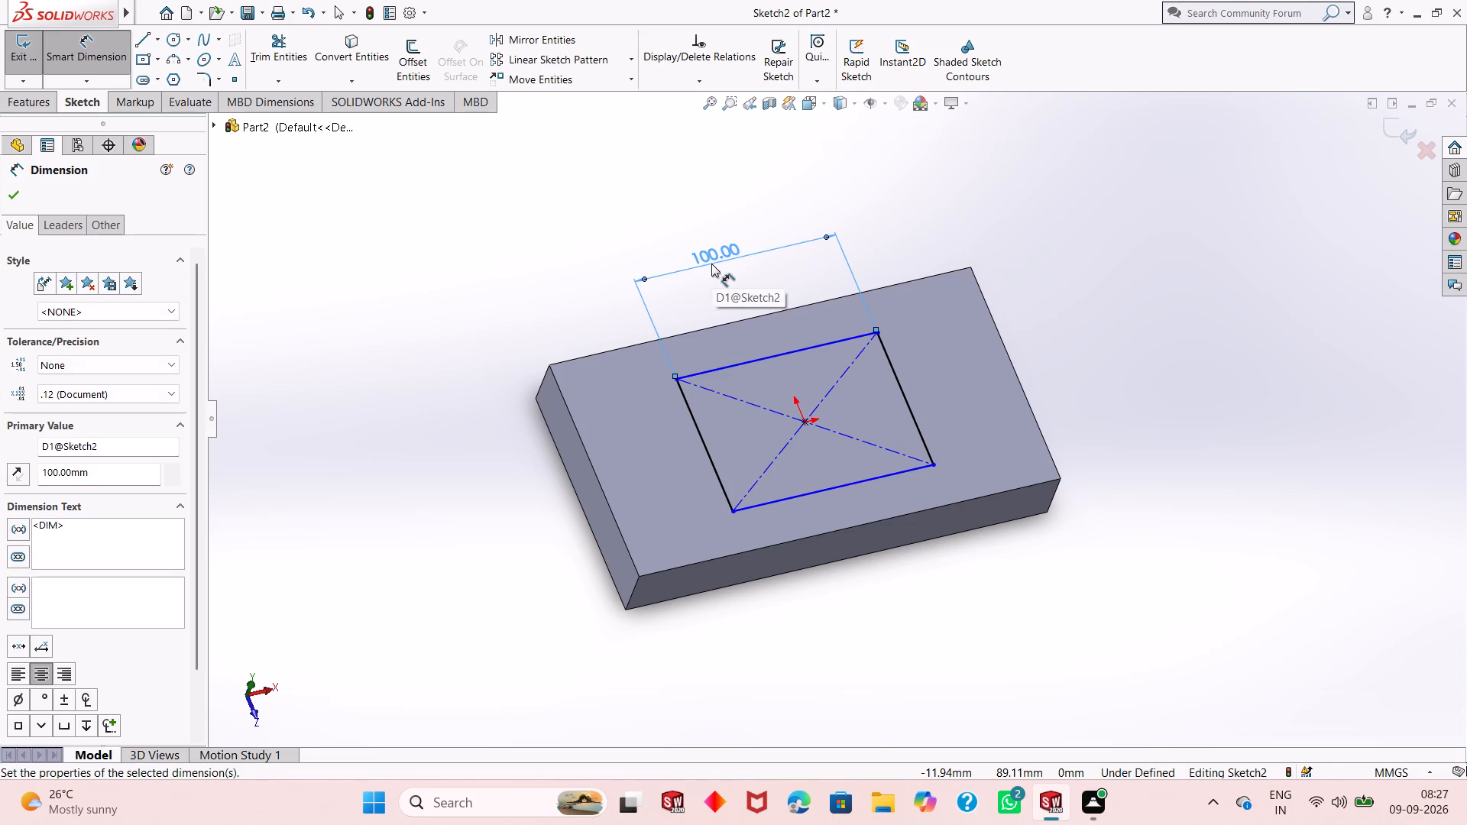
left_click(713, 460)
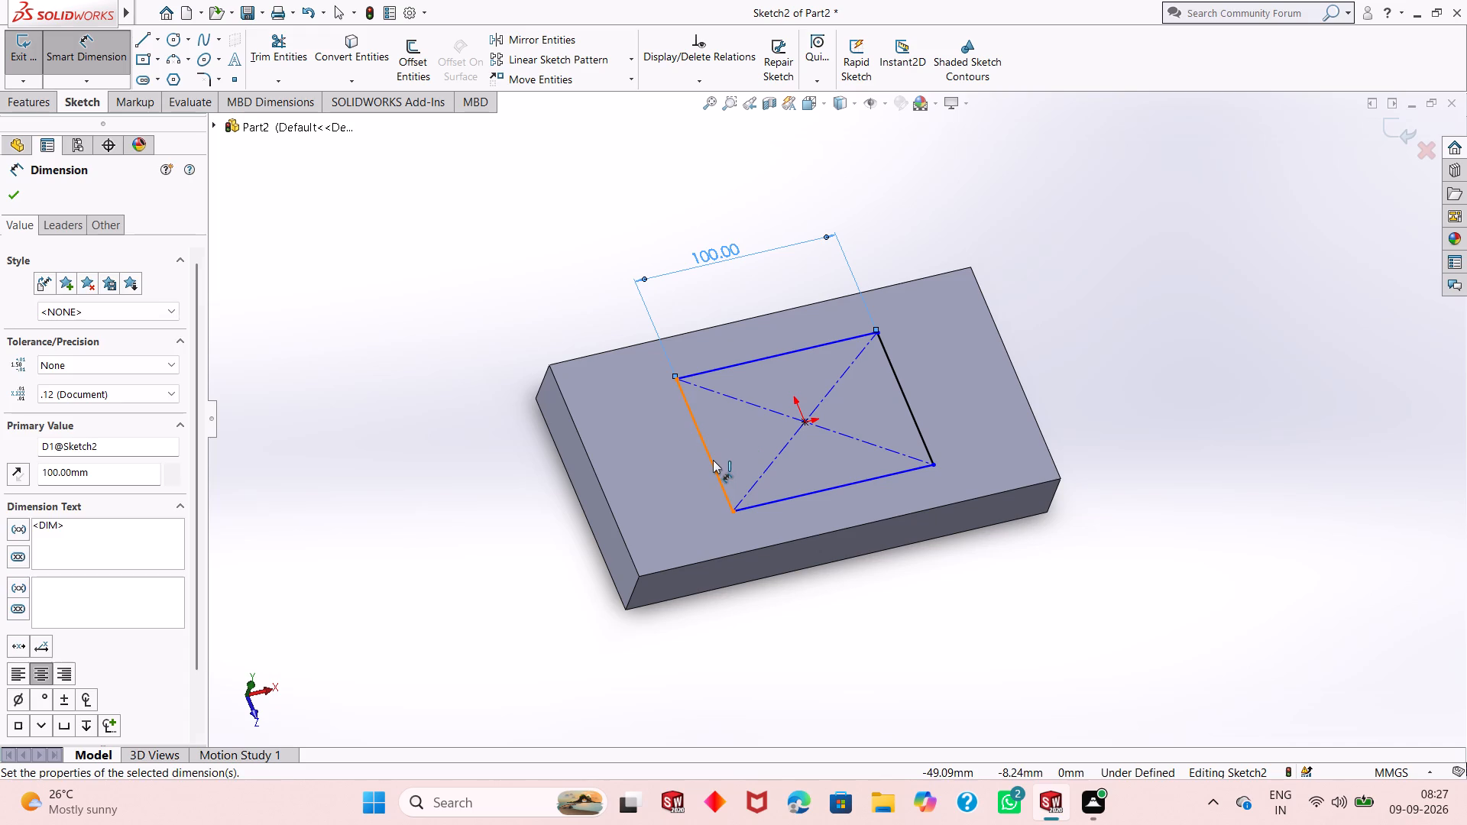
left_click(482, 540)
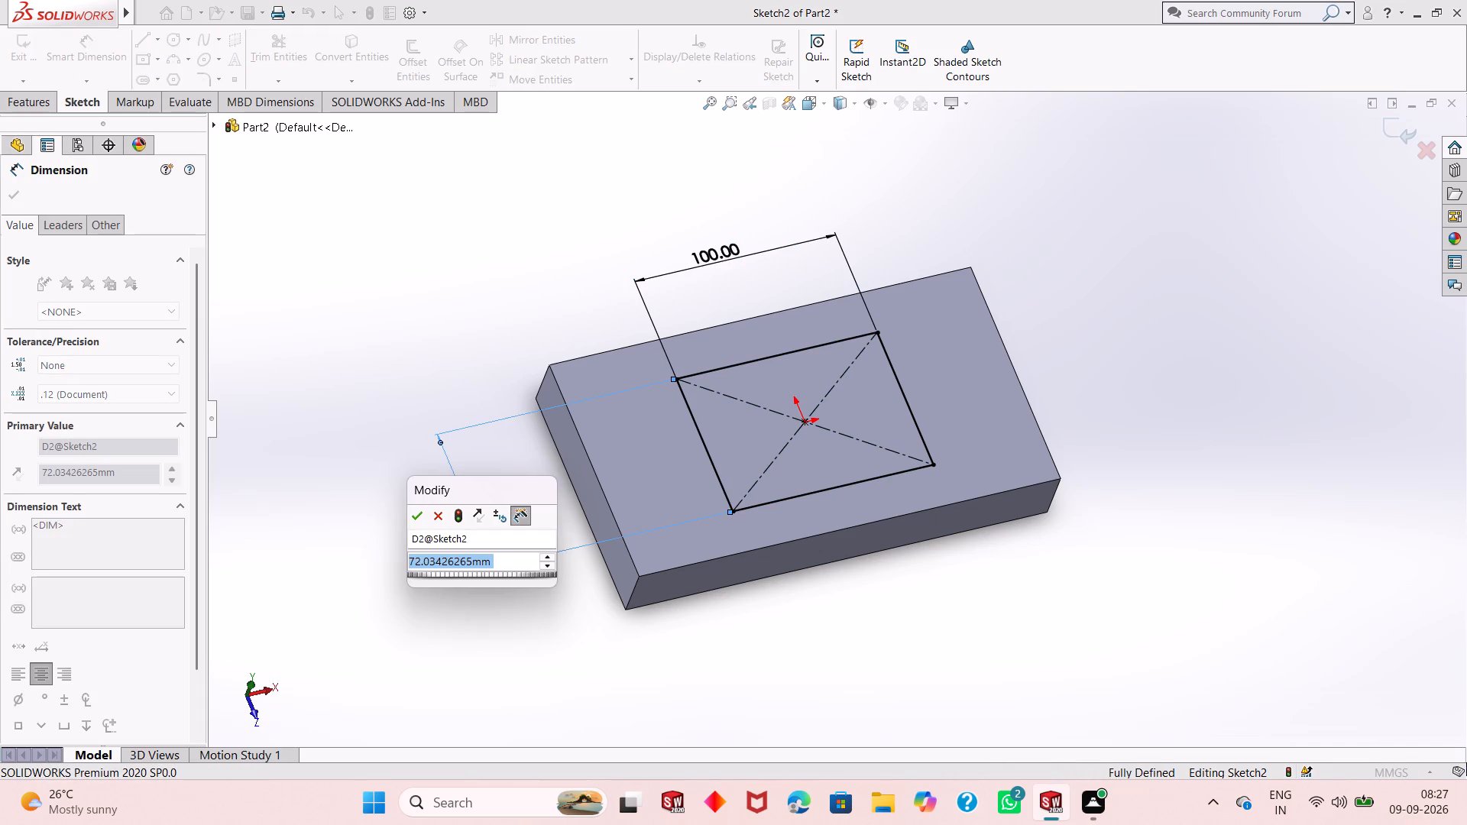
type("60")
key("Return")
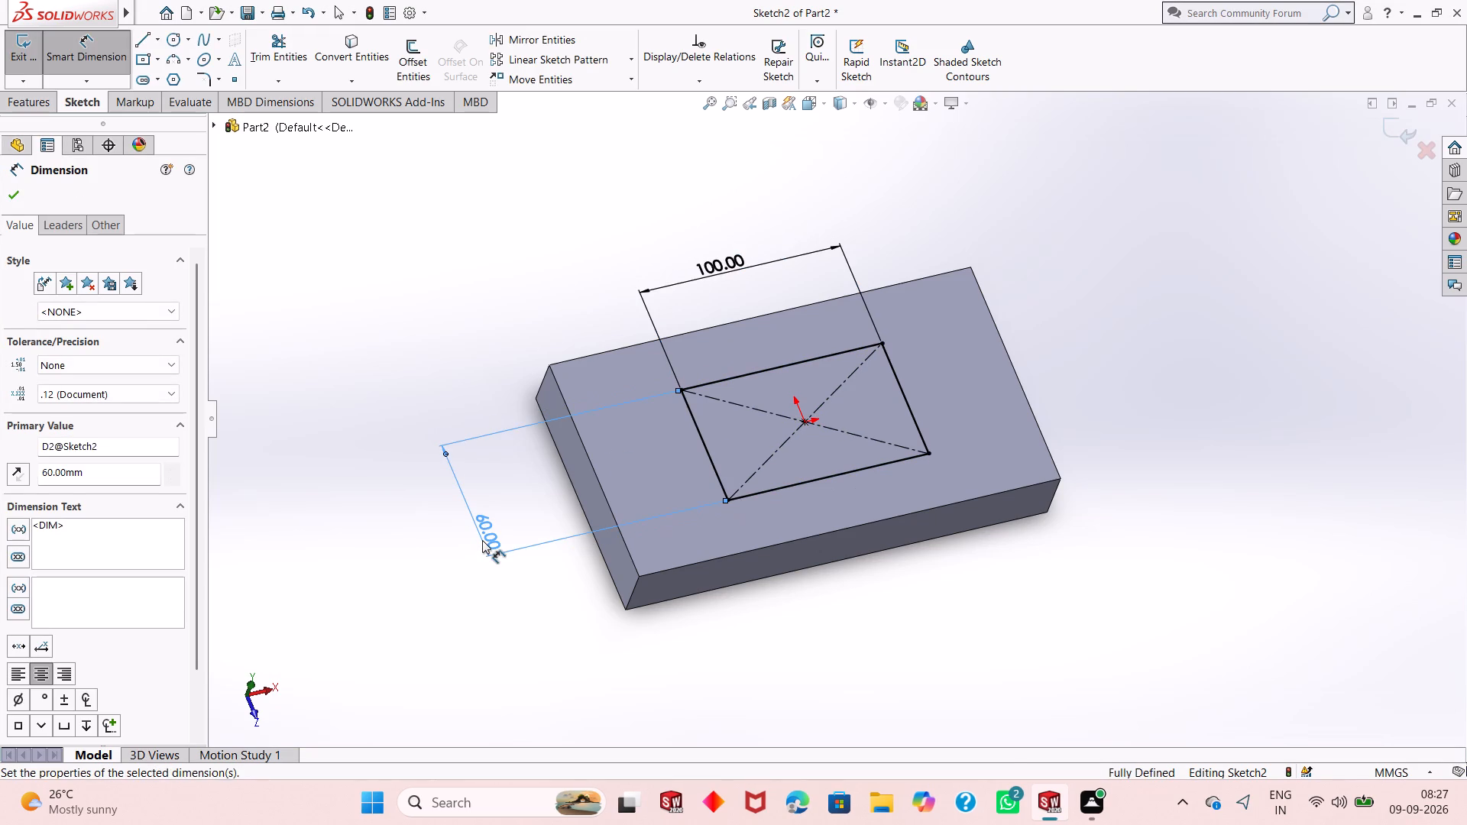
right_click(436, 421)
left_click(499, 474)
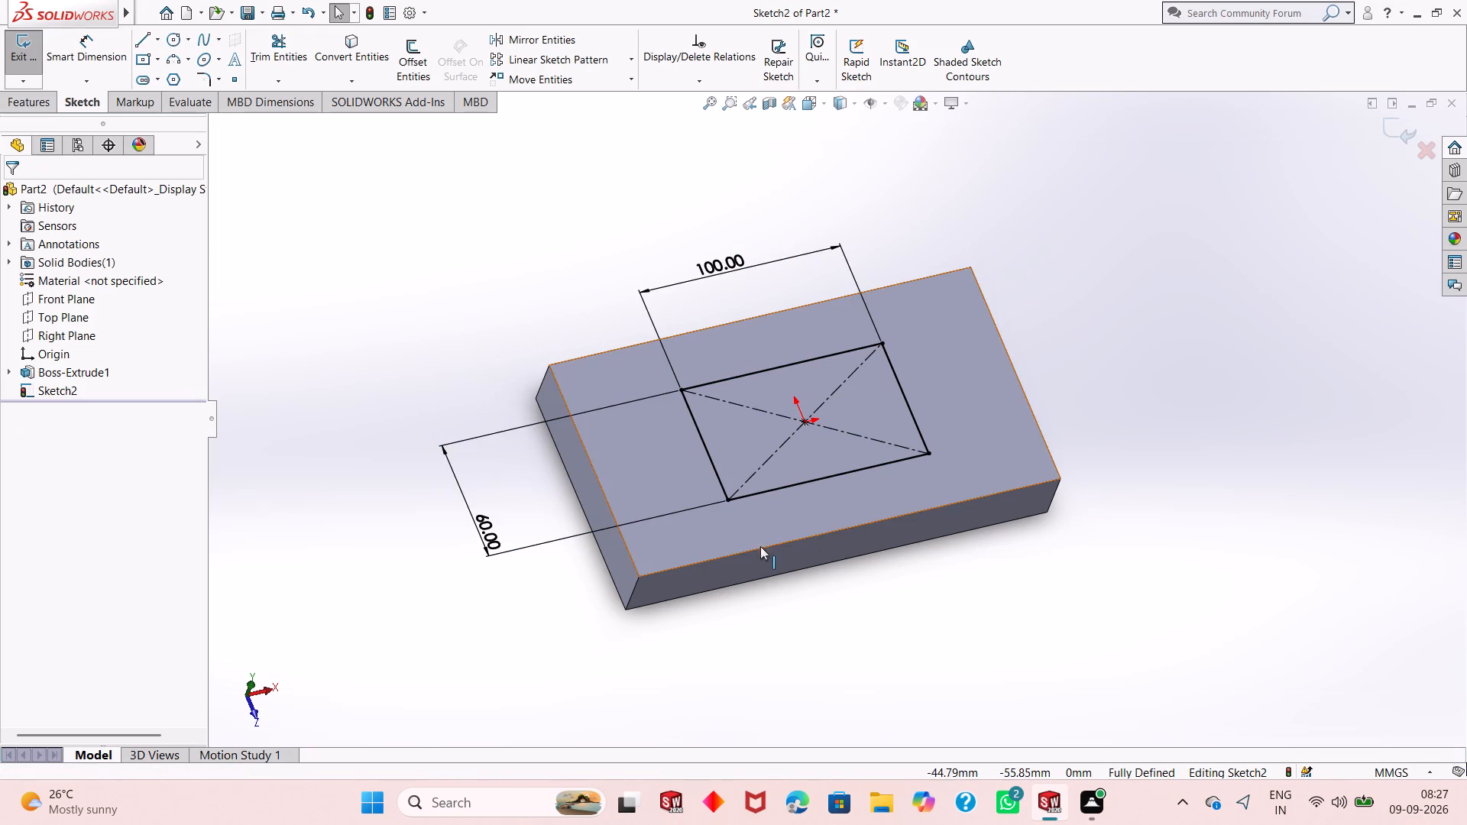
Extrude the 100 × 60 mm rectangle upward as a blind boss 32 mm deep, with Merge result turned off.
middle_click_drag(788, 544, 786, 499)
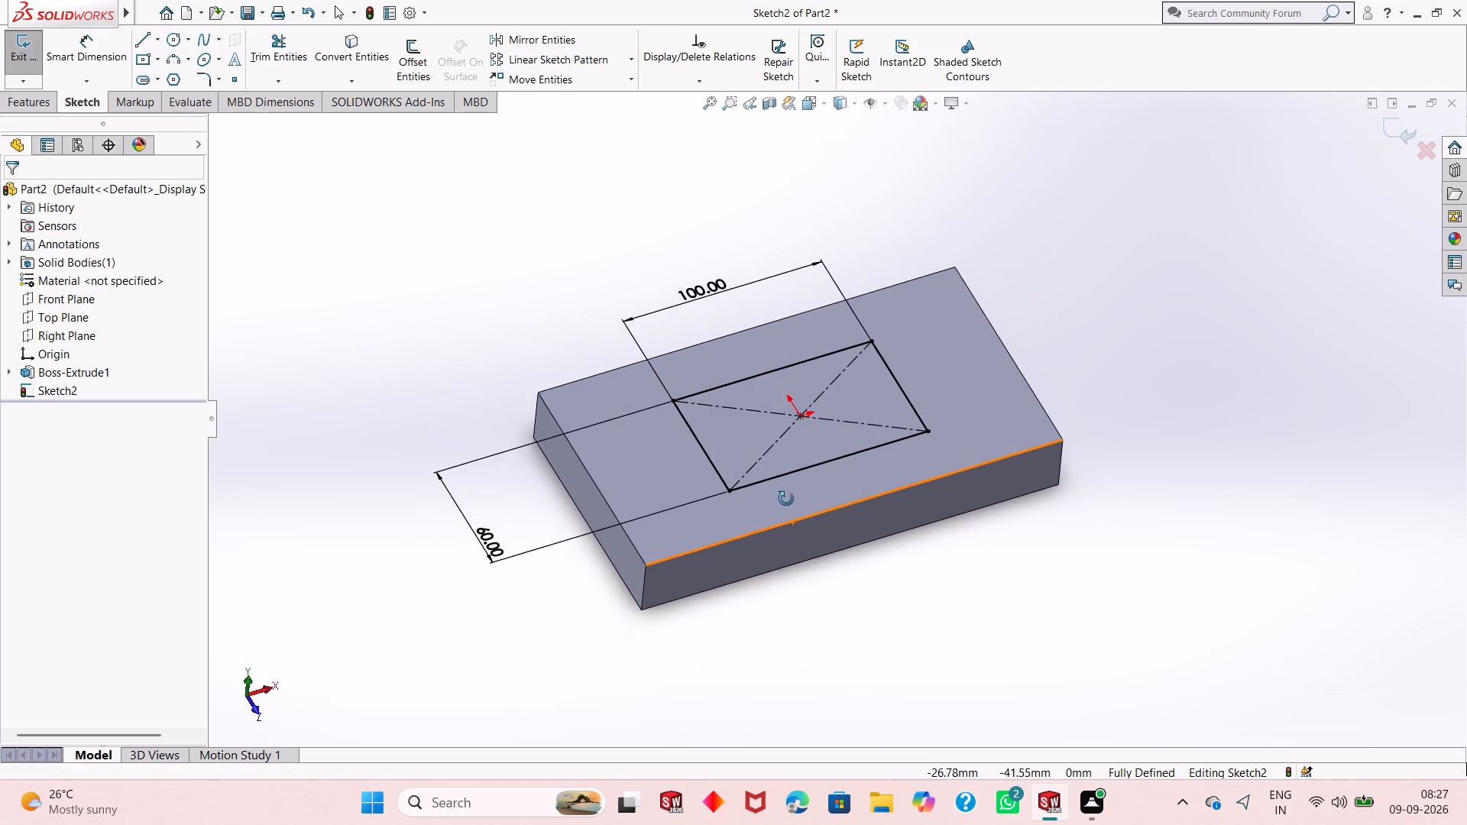
middle_click_drag(786, 499, 784, 518)
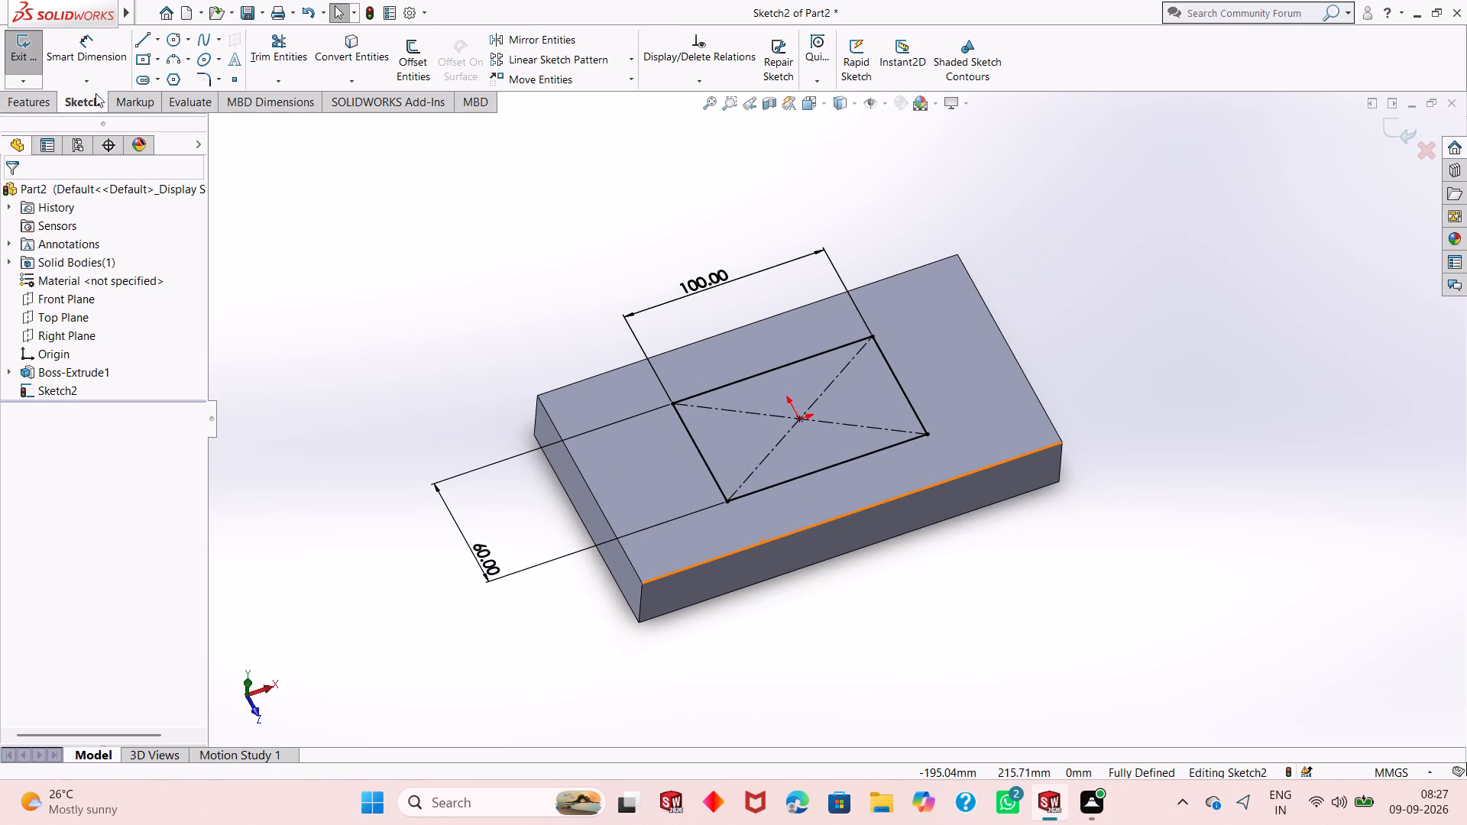
left_click(35, 104)
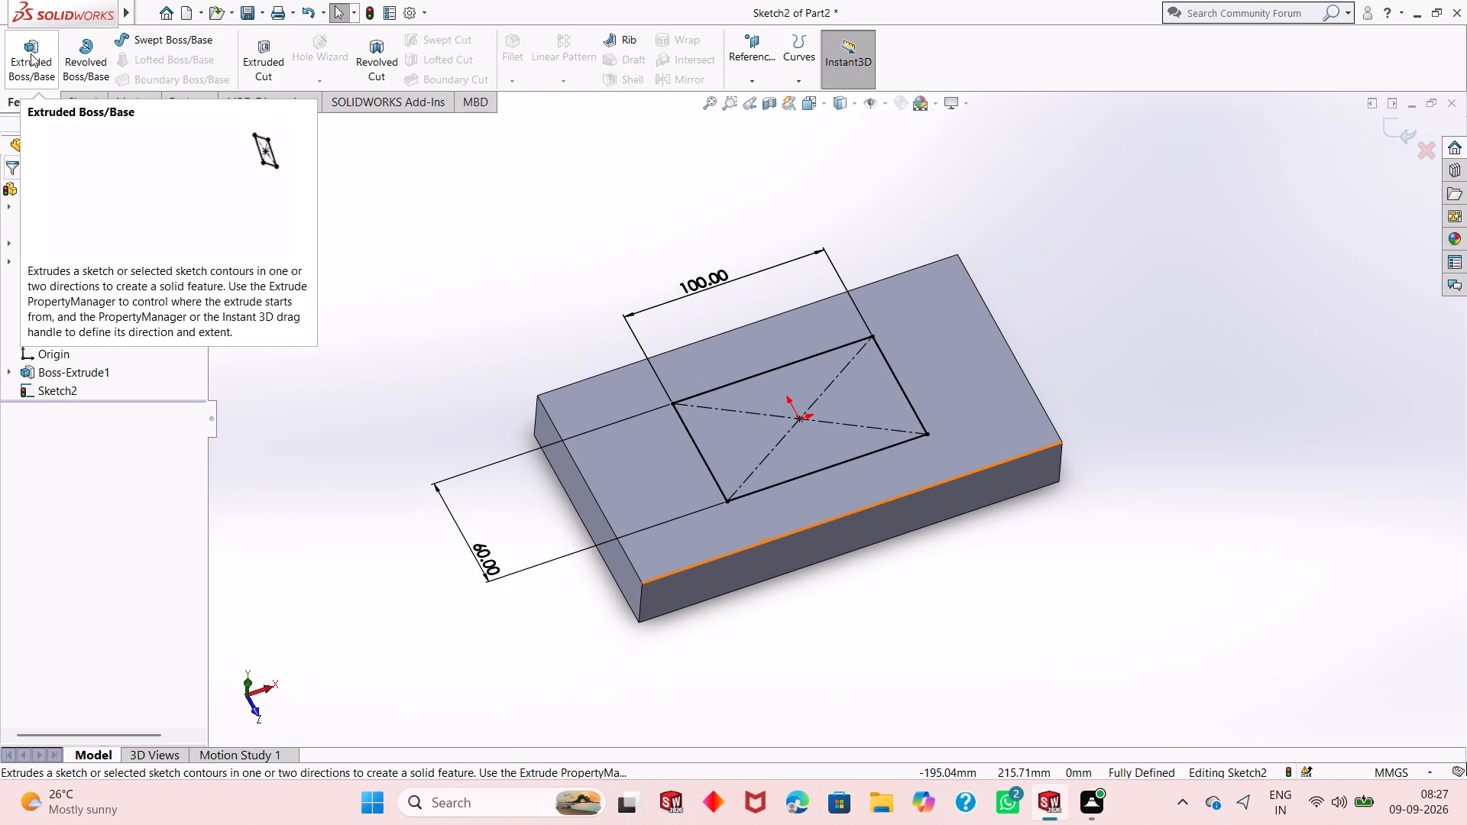
left_click(31, 53)
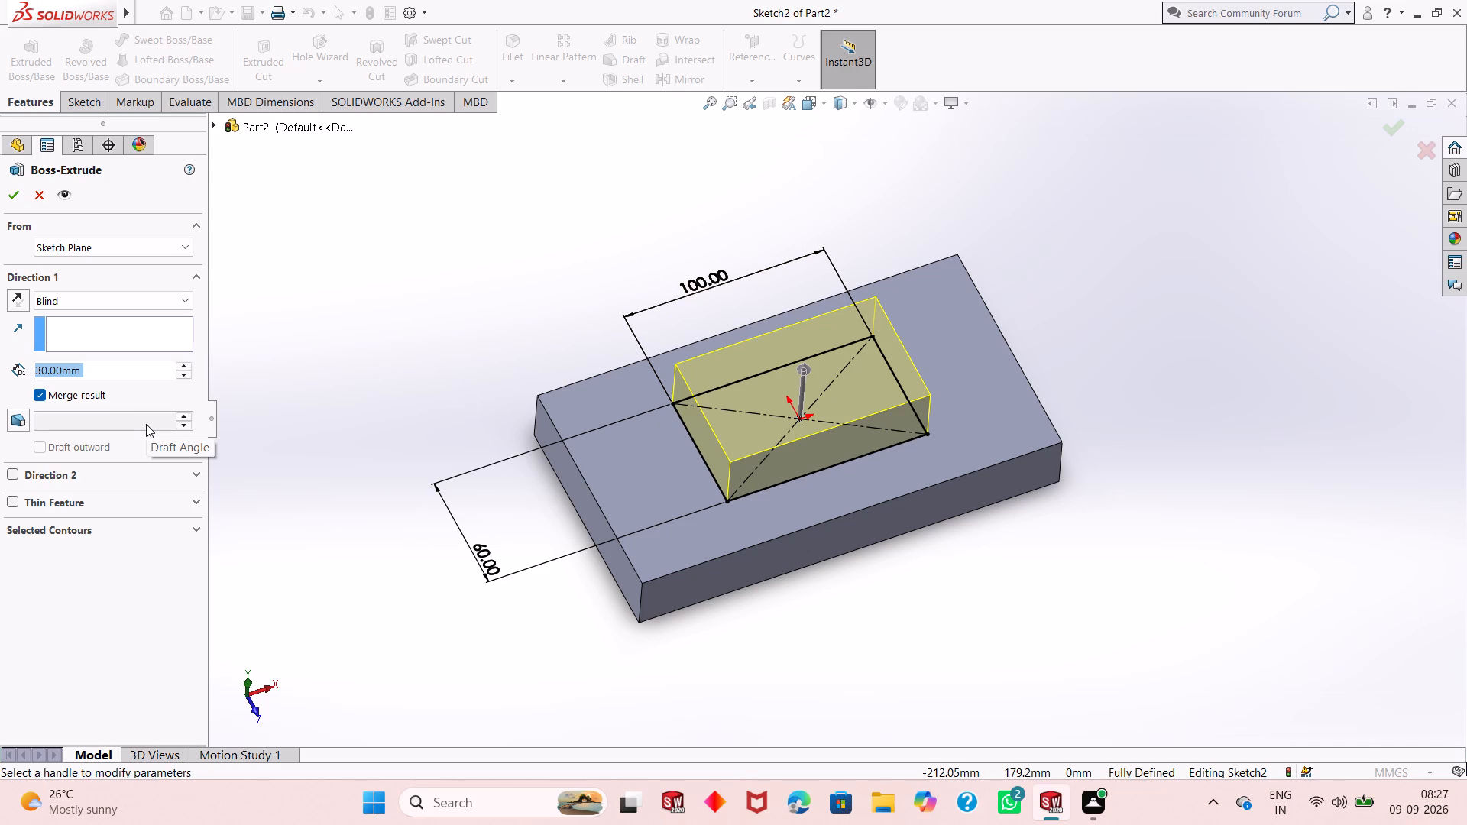
type("32")
key("Return")
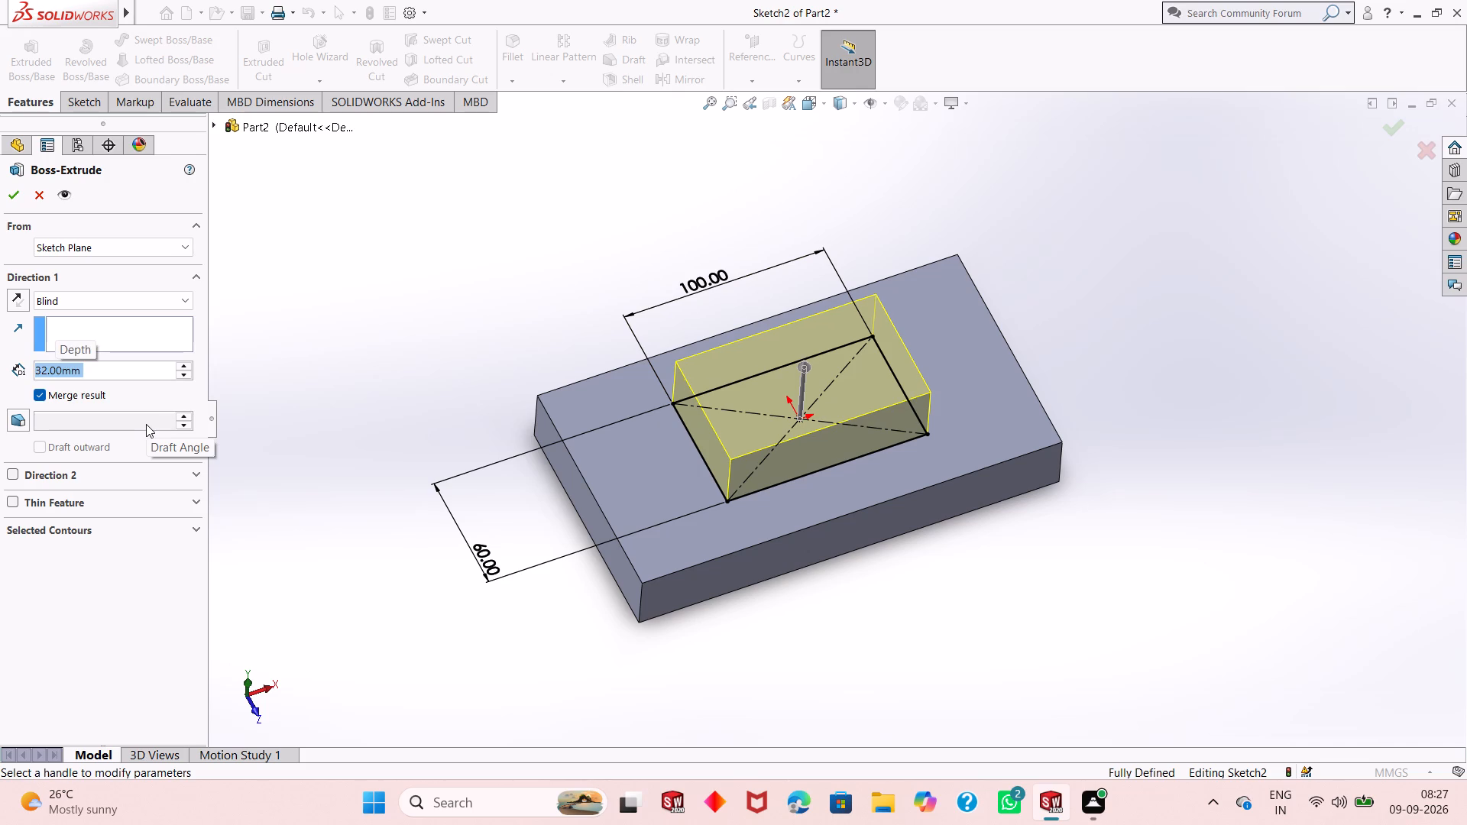
middle_click_drag(721, 584, 678, 403)
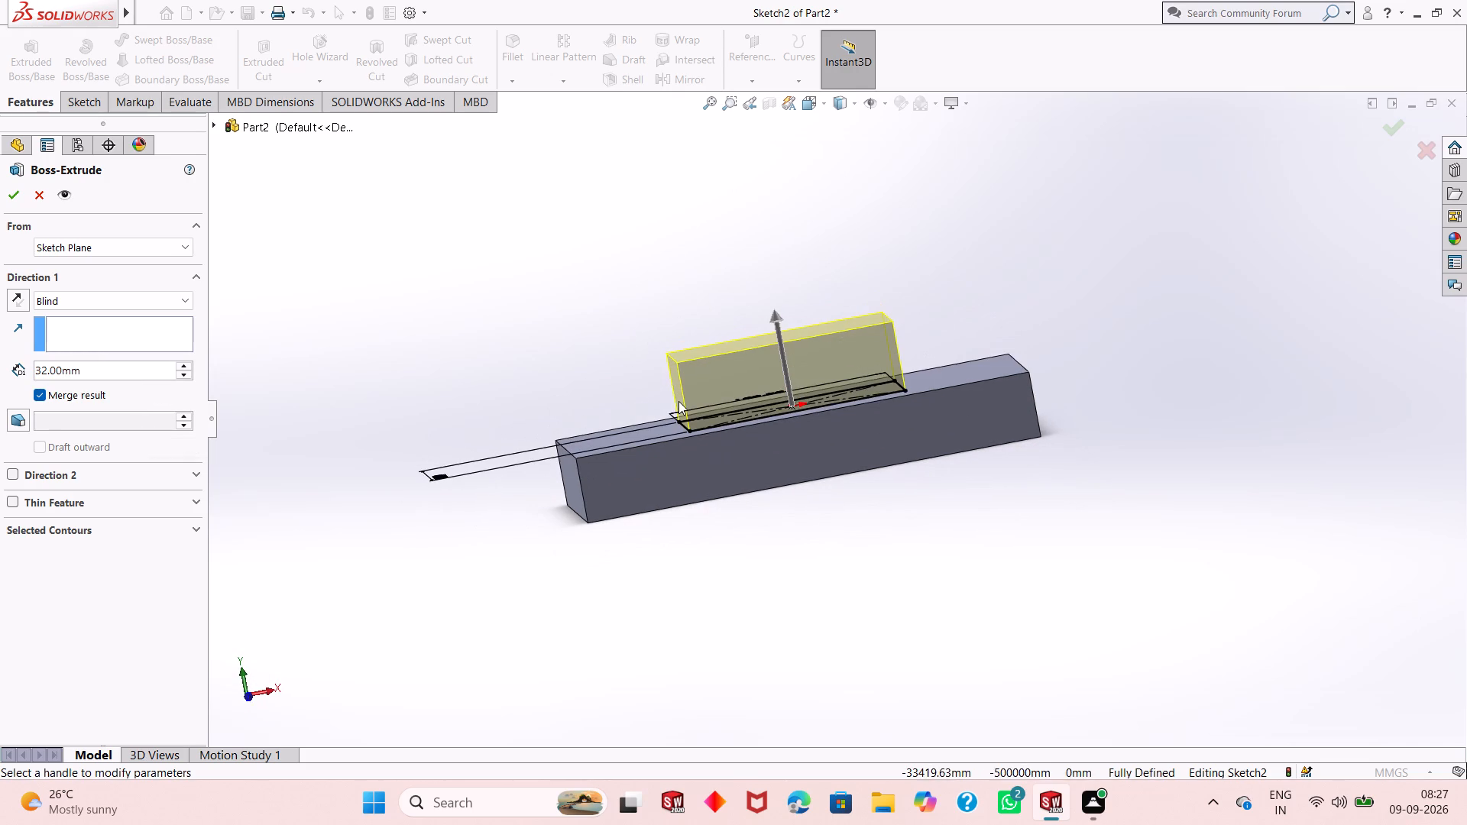
left_click(47, 397)
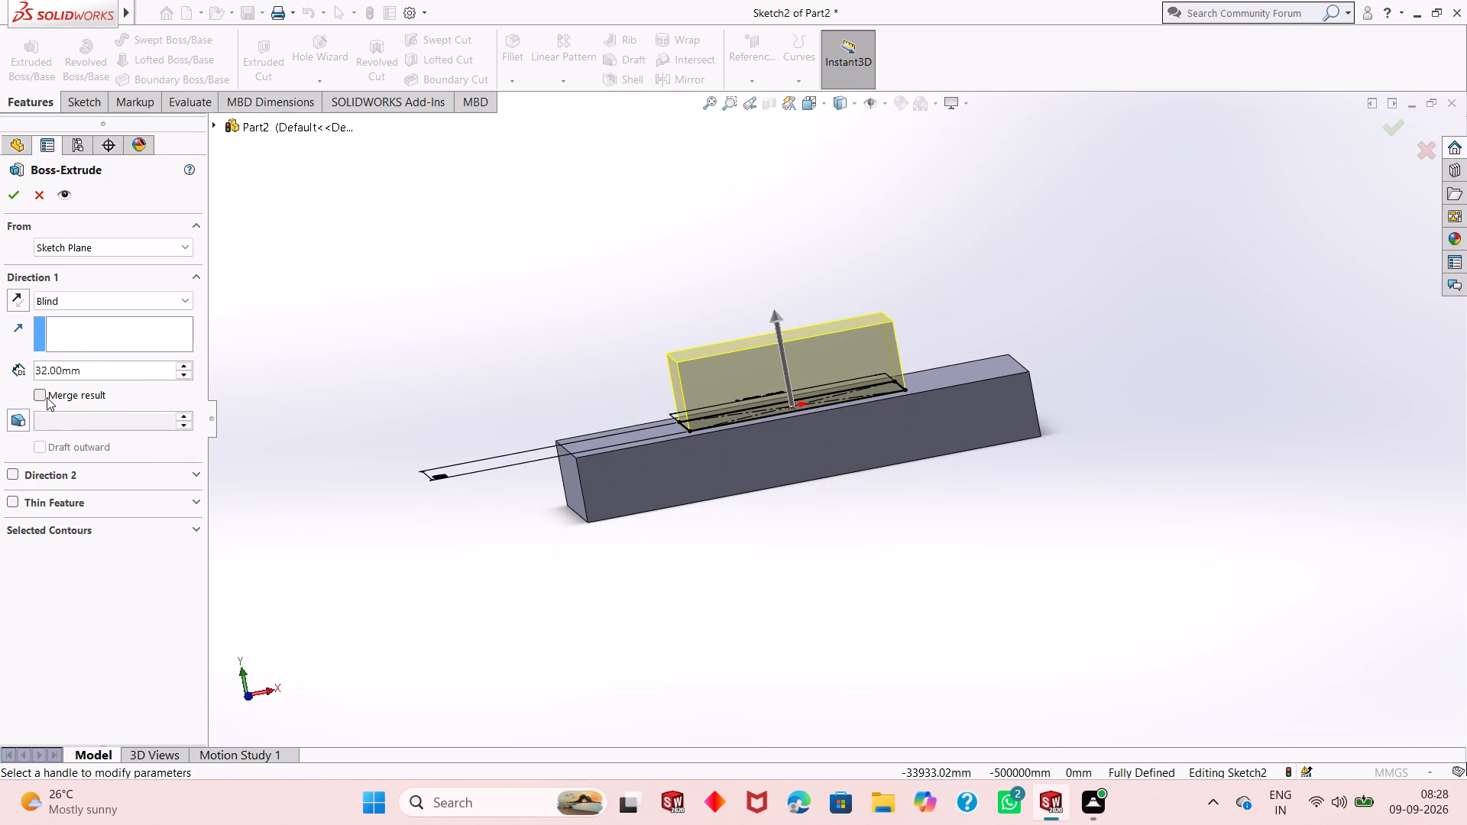
left_click(19, 192)
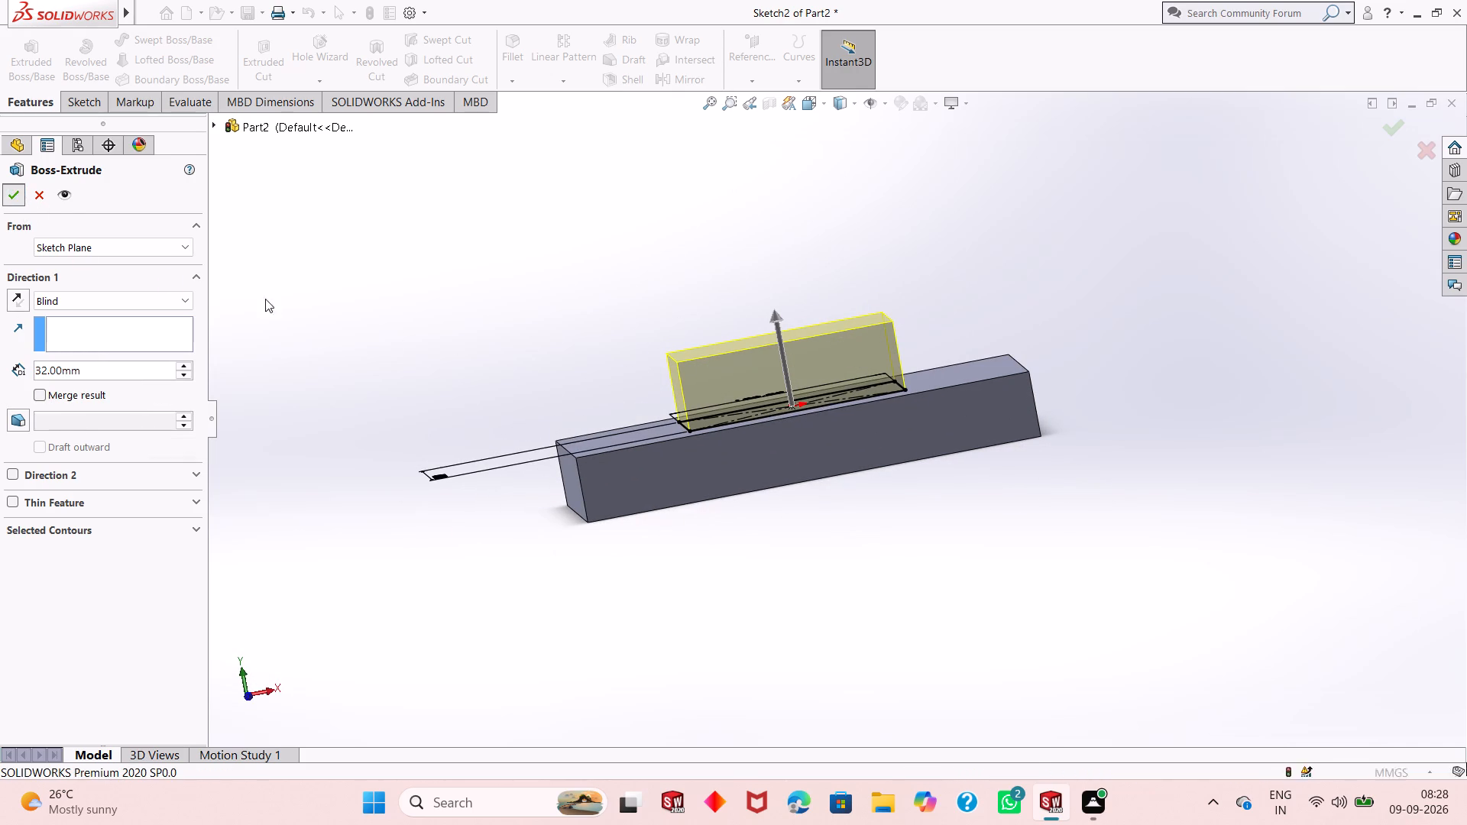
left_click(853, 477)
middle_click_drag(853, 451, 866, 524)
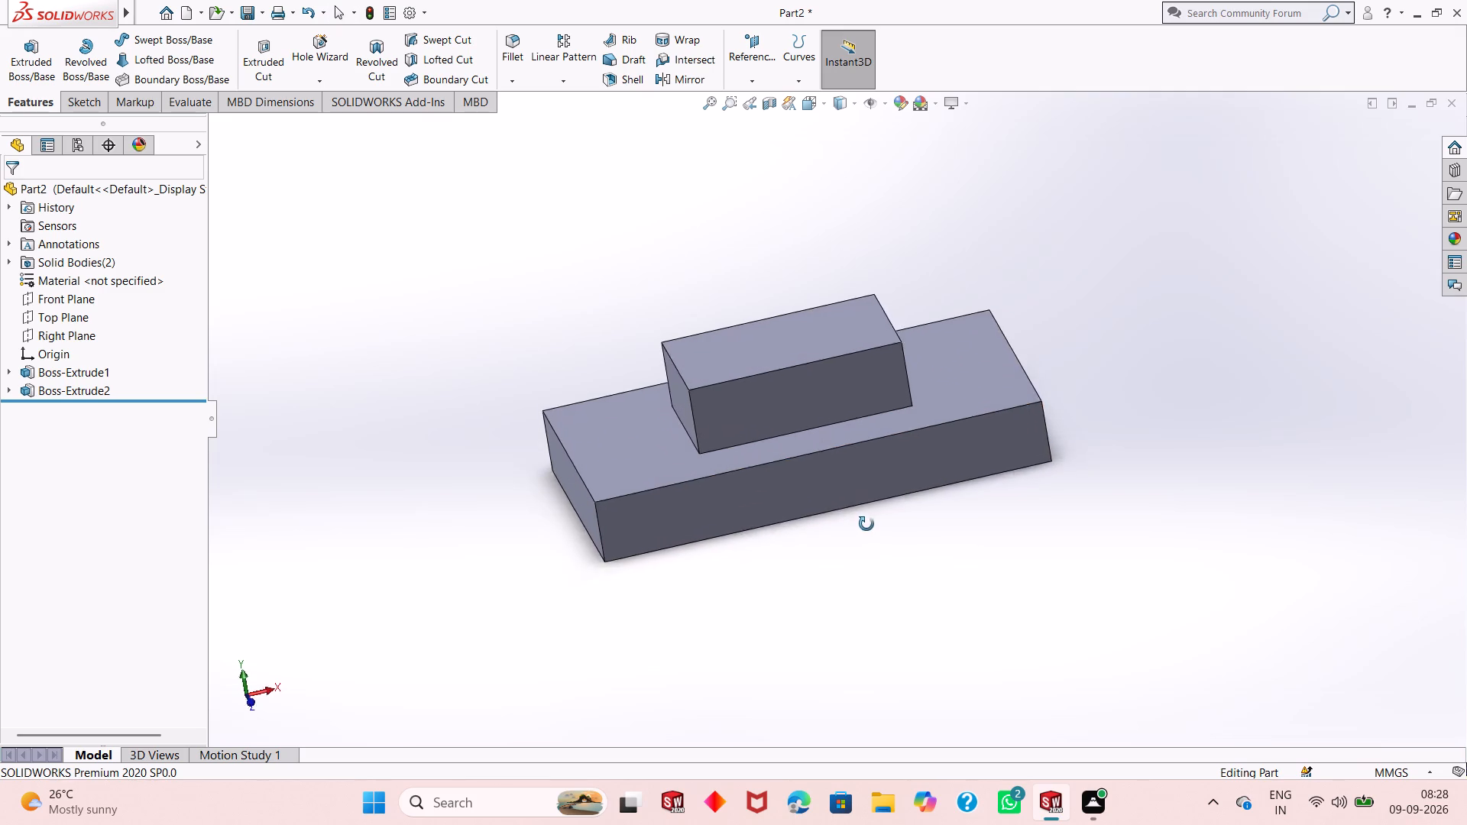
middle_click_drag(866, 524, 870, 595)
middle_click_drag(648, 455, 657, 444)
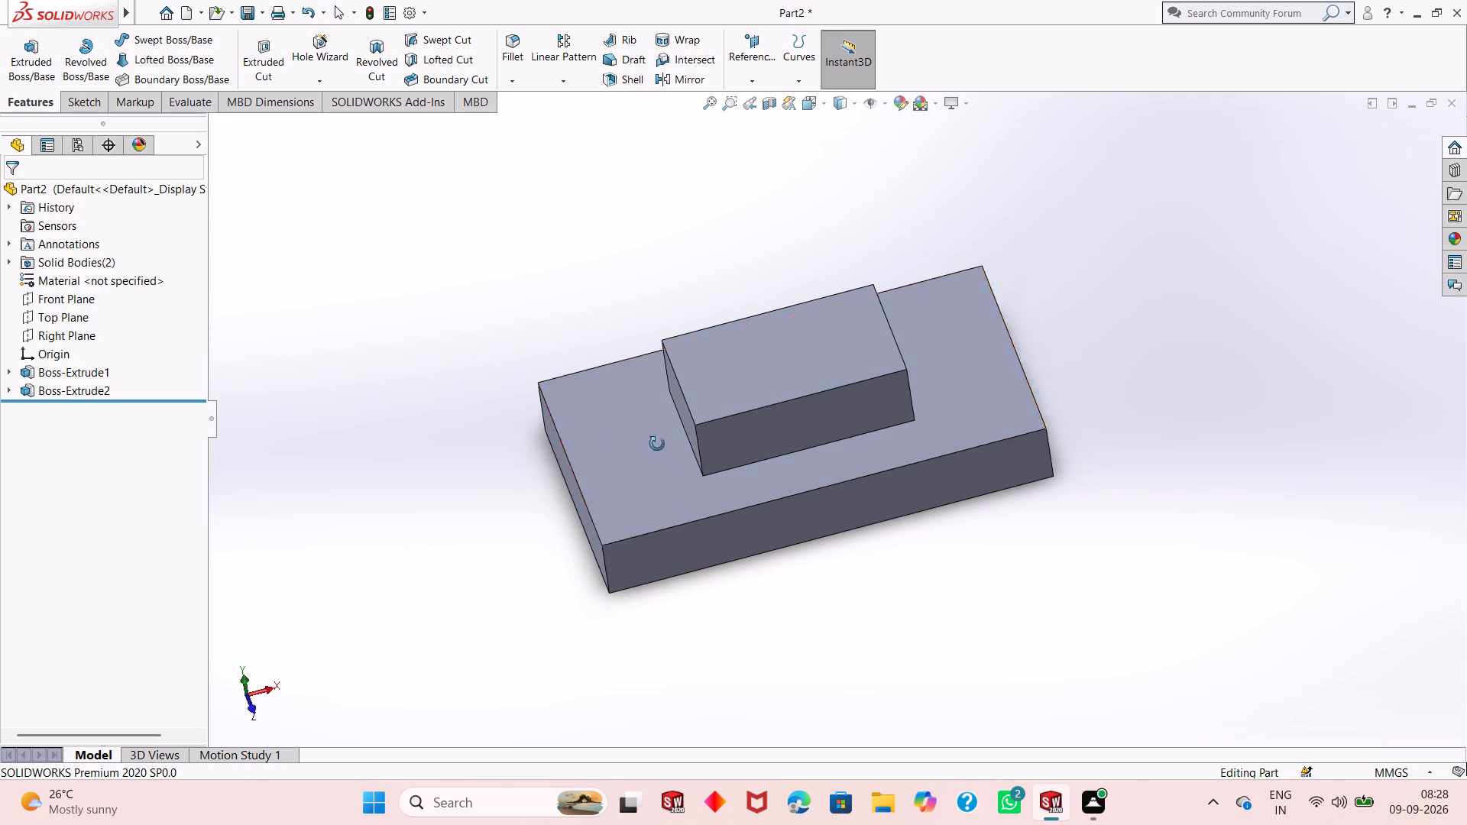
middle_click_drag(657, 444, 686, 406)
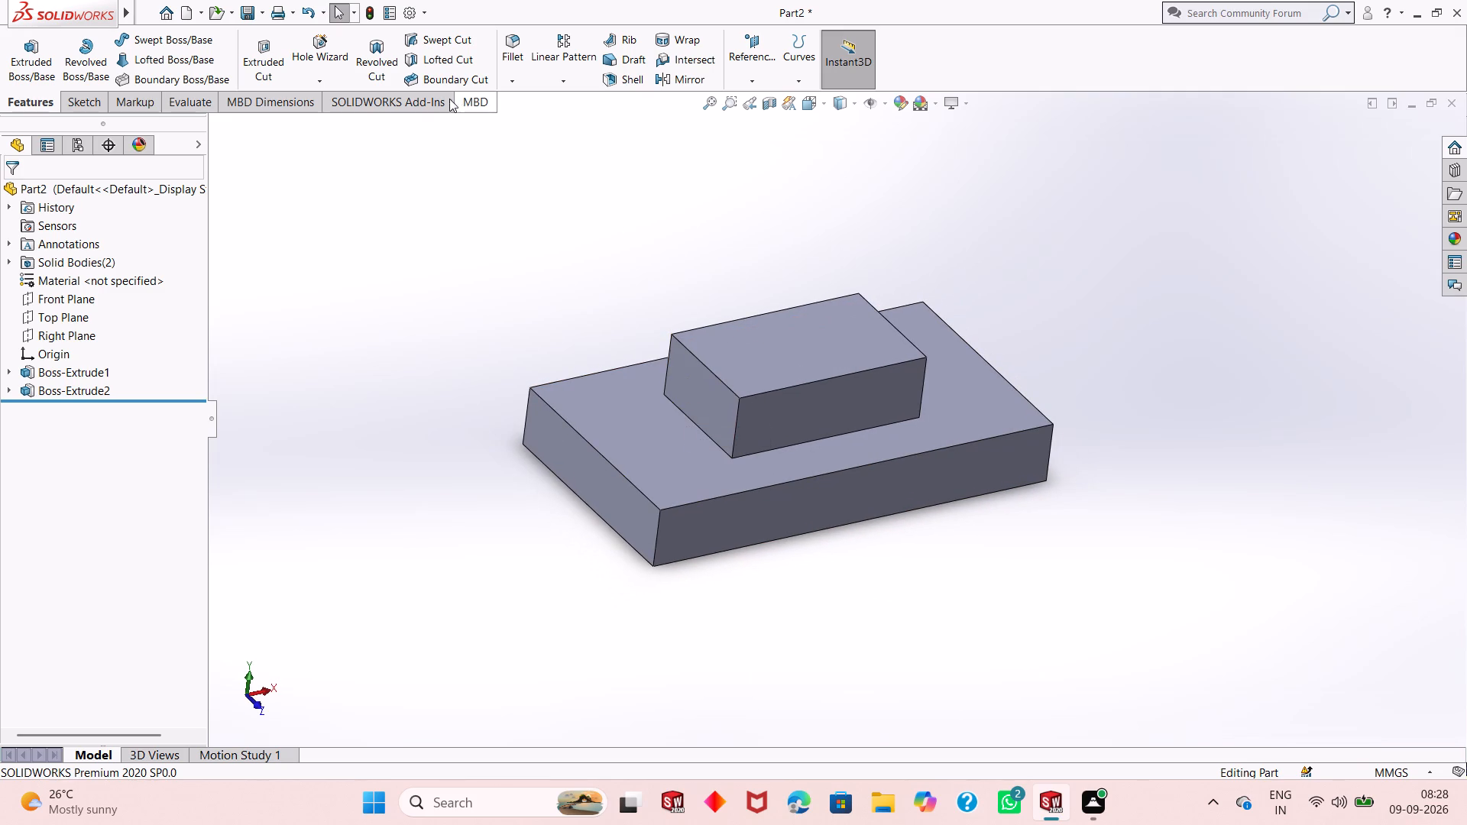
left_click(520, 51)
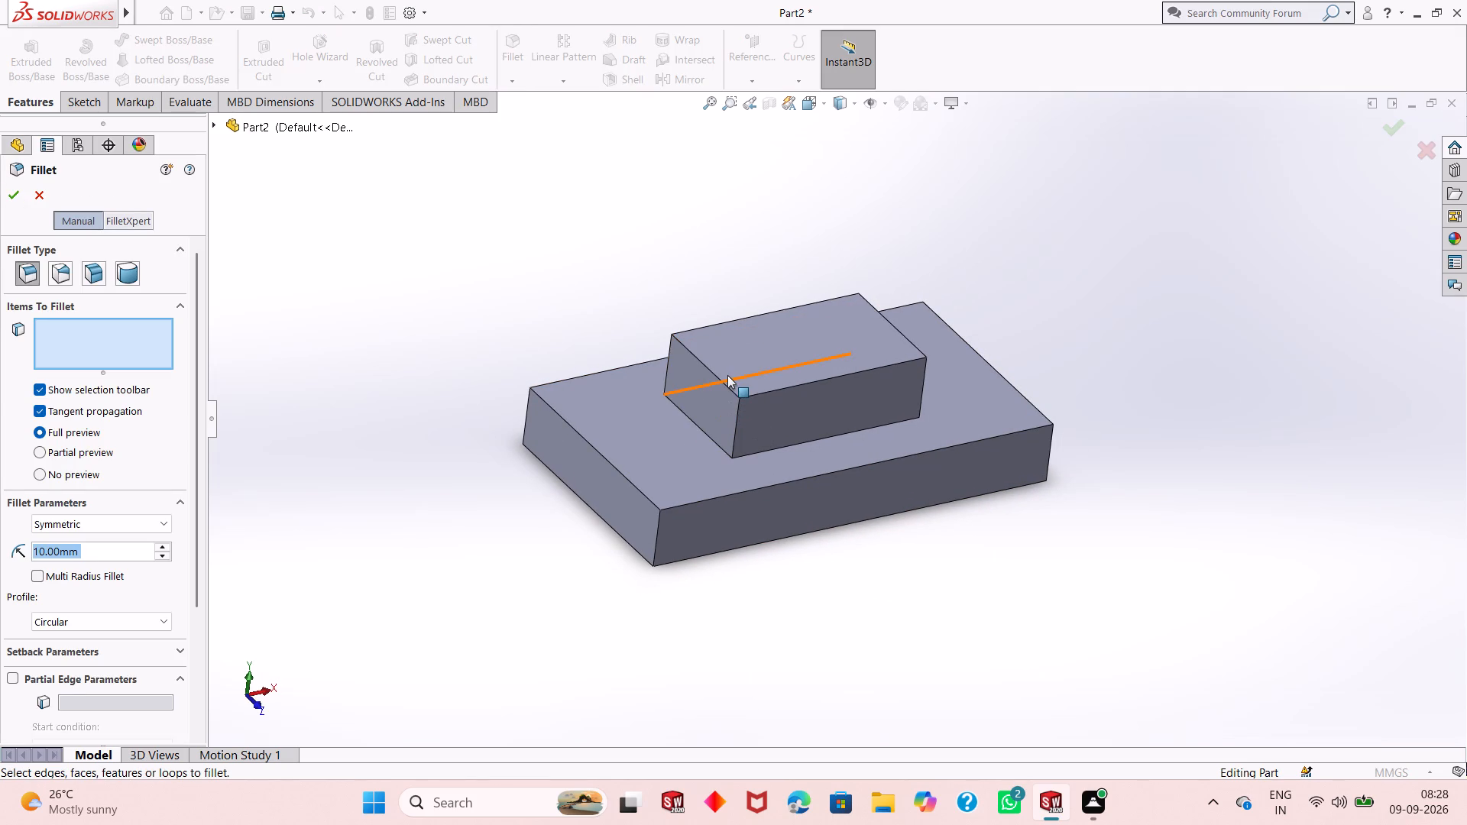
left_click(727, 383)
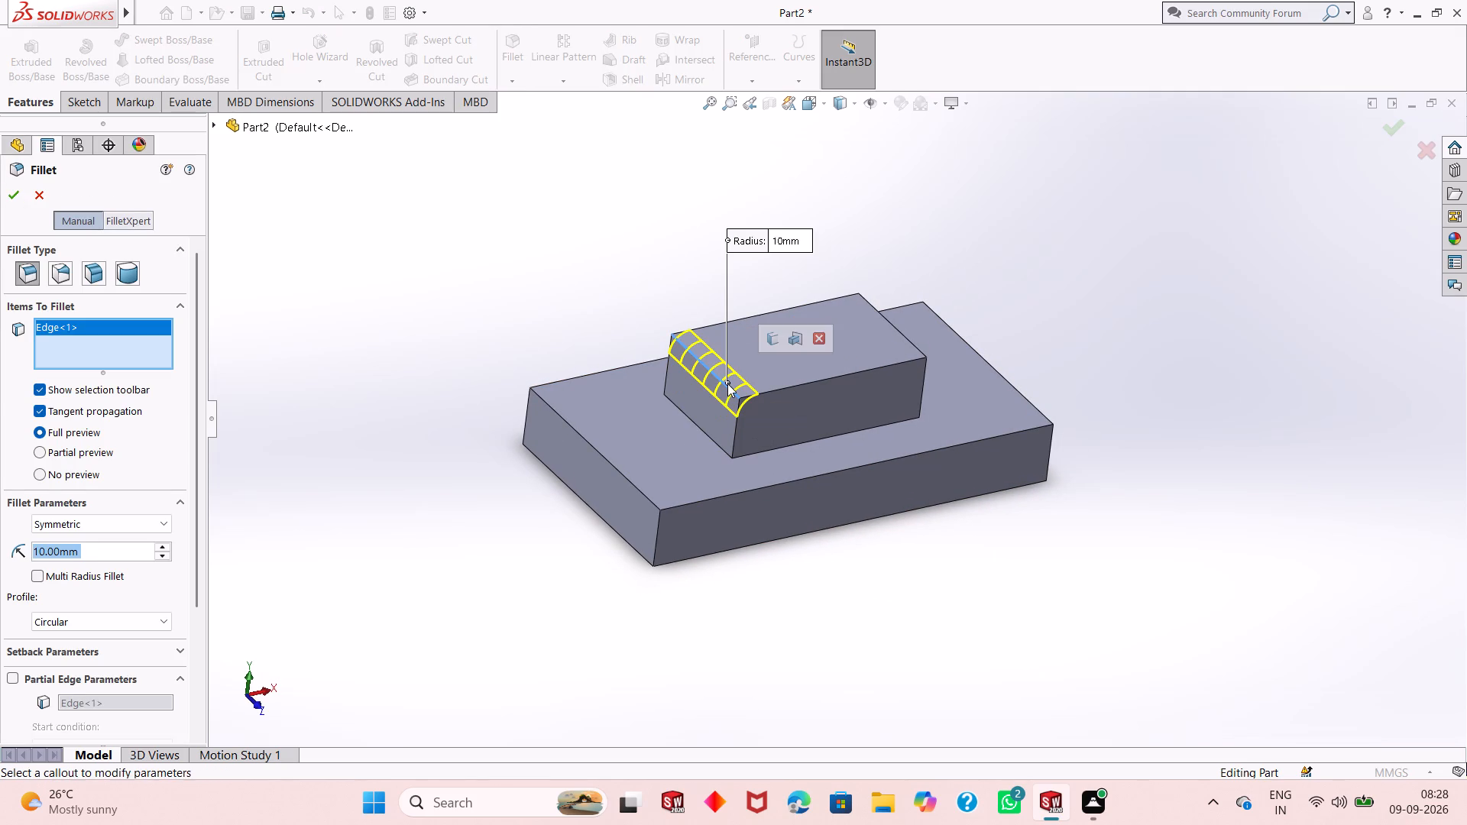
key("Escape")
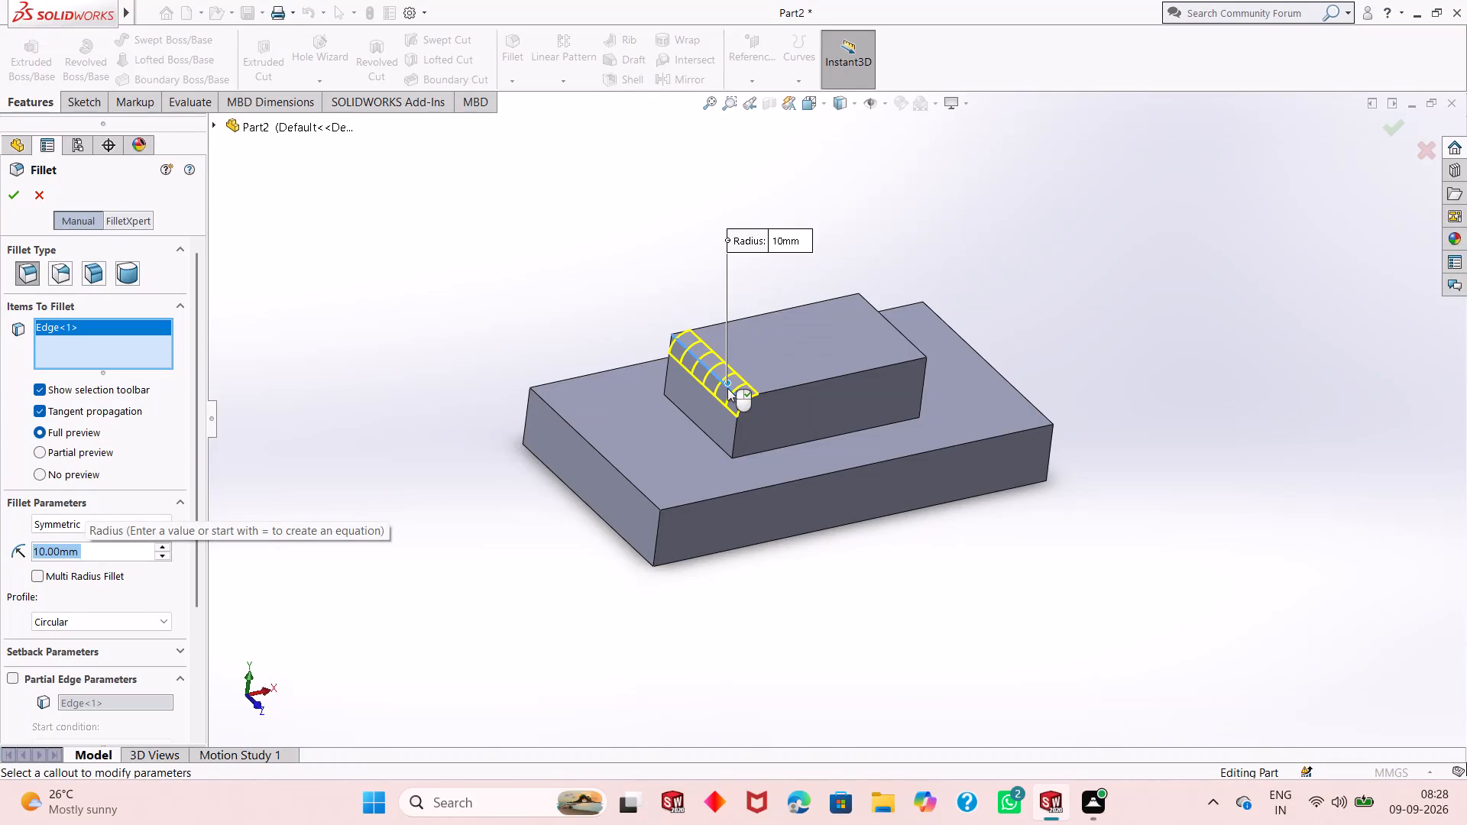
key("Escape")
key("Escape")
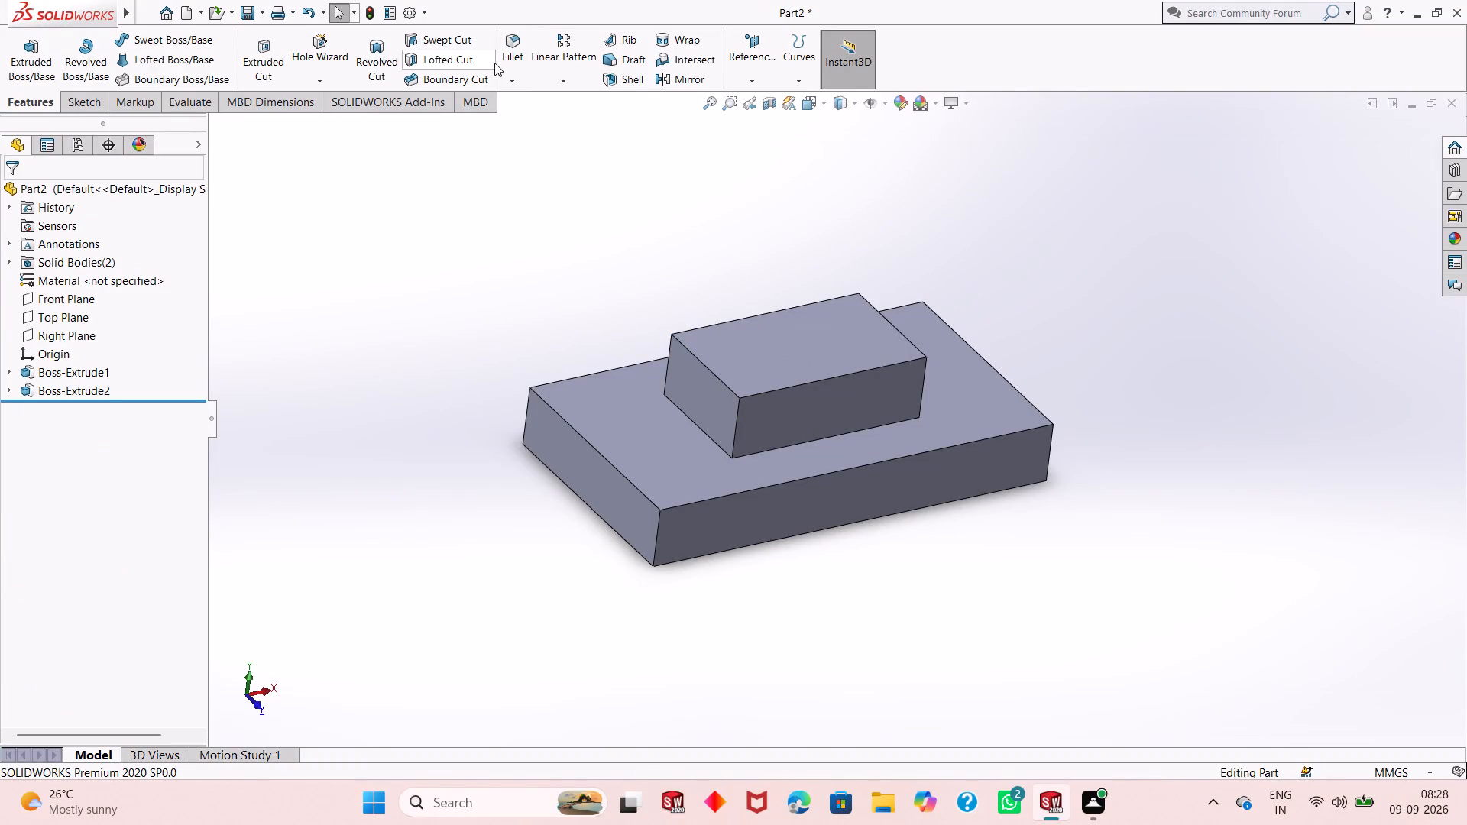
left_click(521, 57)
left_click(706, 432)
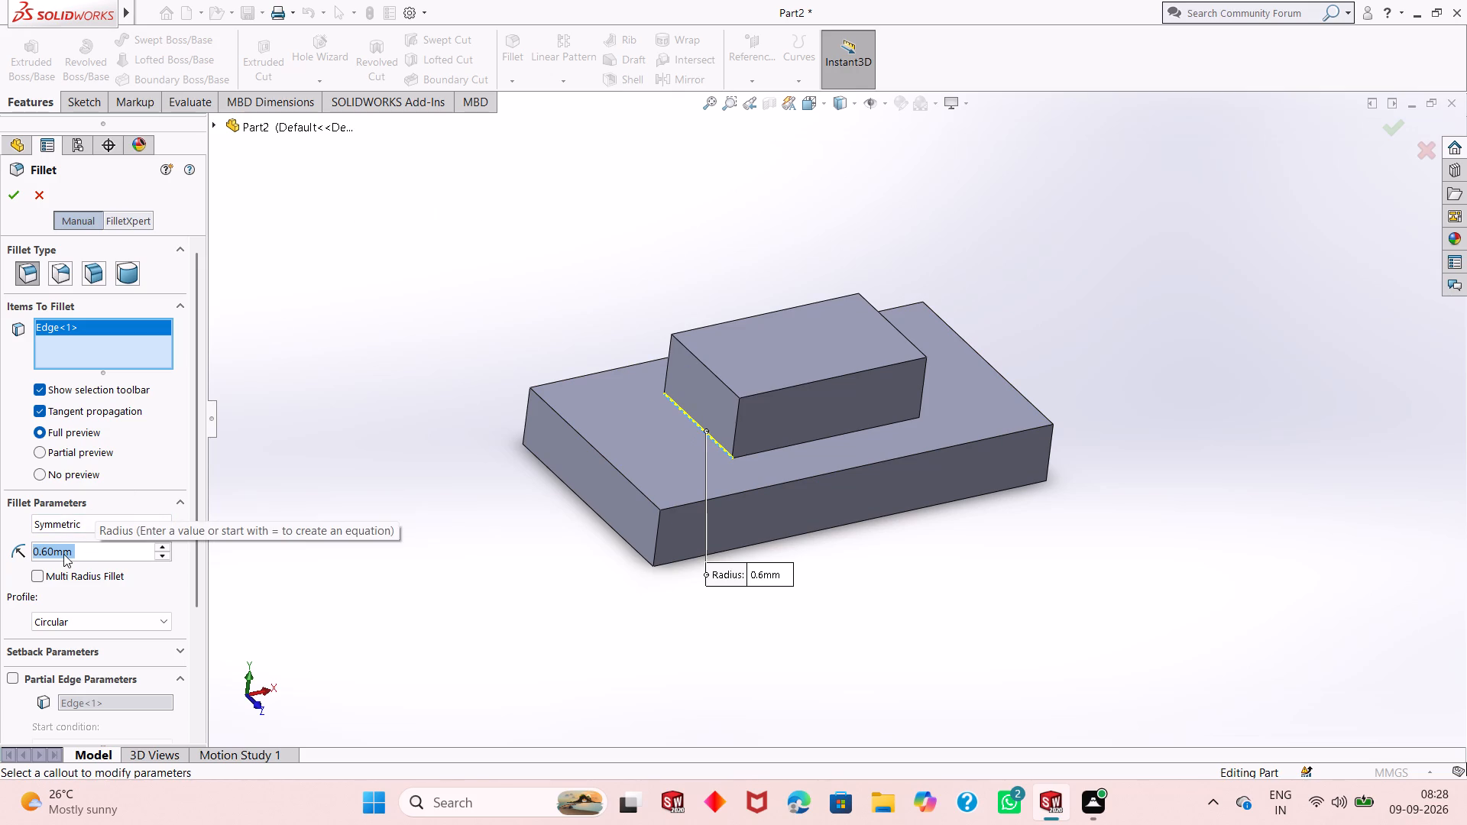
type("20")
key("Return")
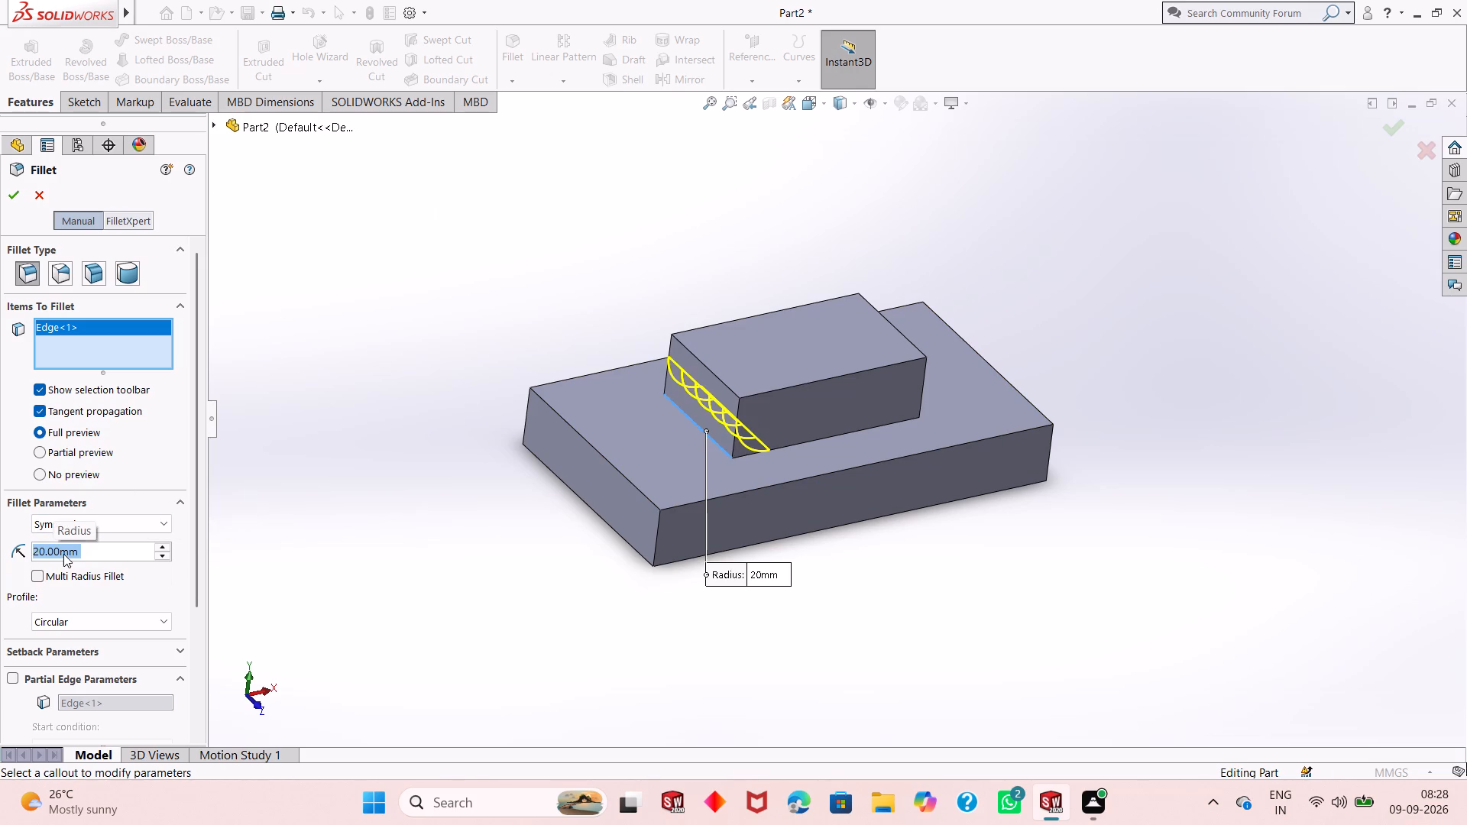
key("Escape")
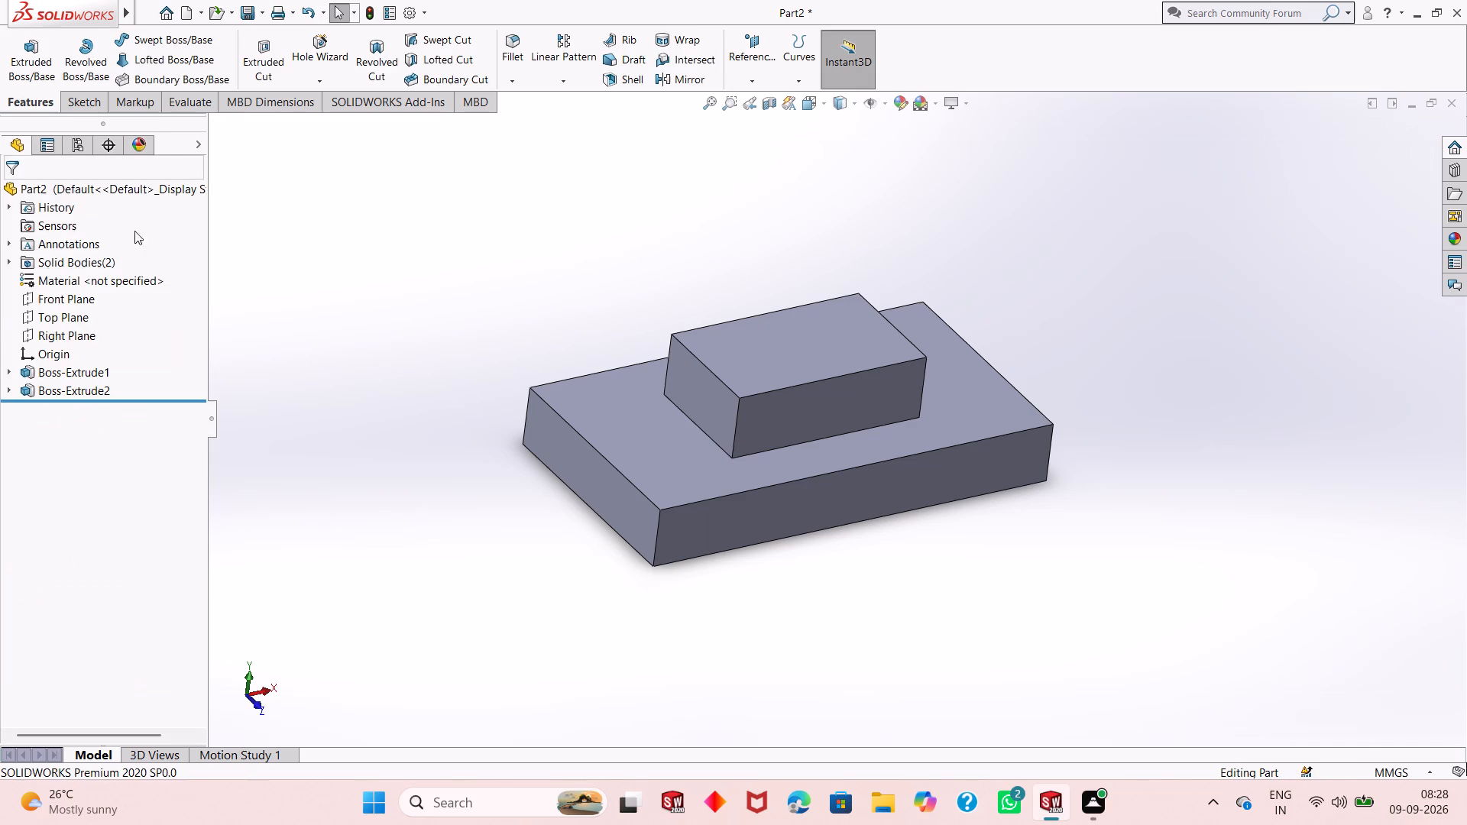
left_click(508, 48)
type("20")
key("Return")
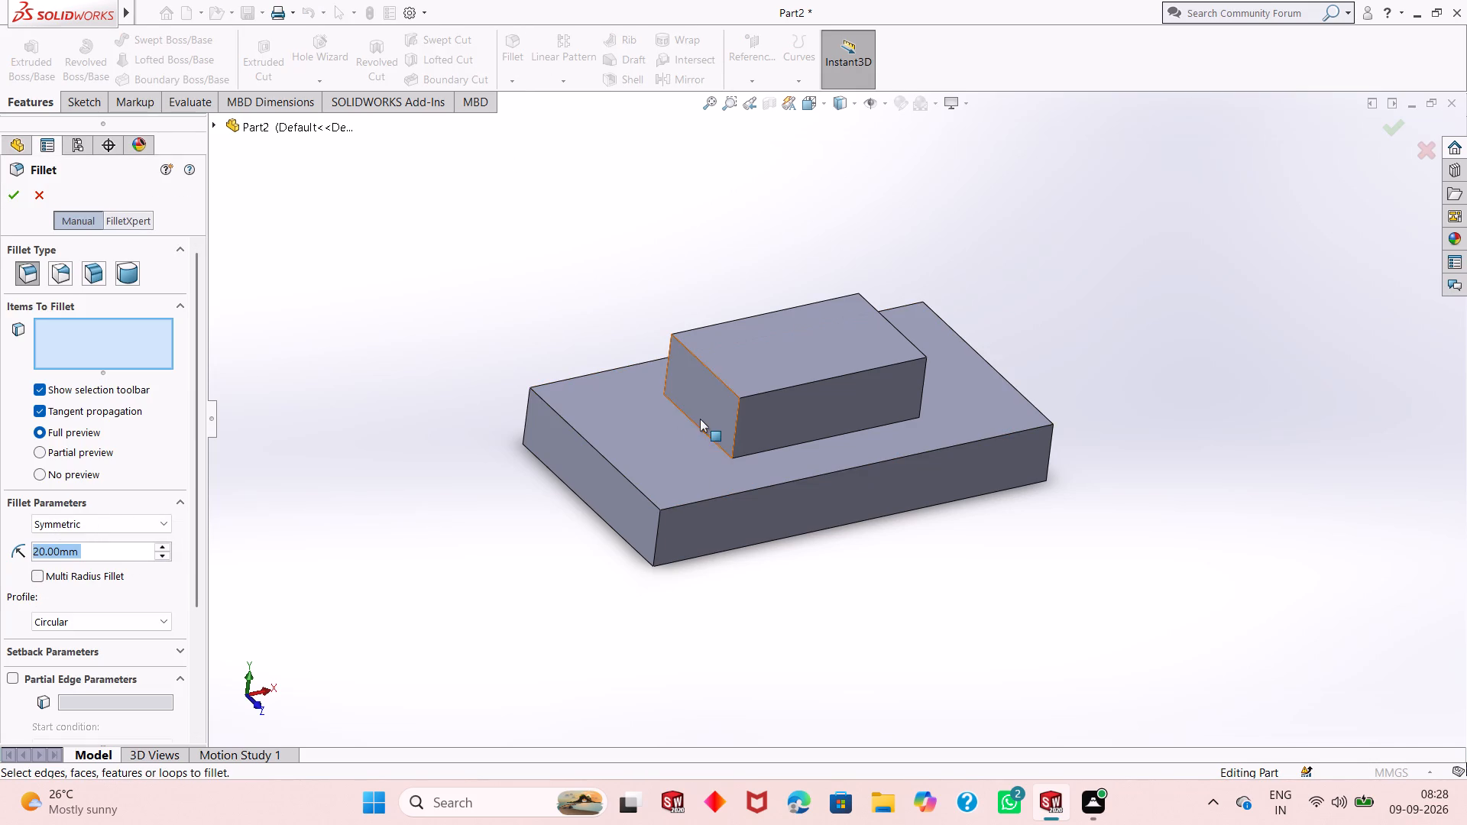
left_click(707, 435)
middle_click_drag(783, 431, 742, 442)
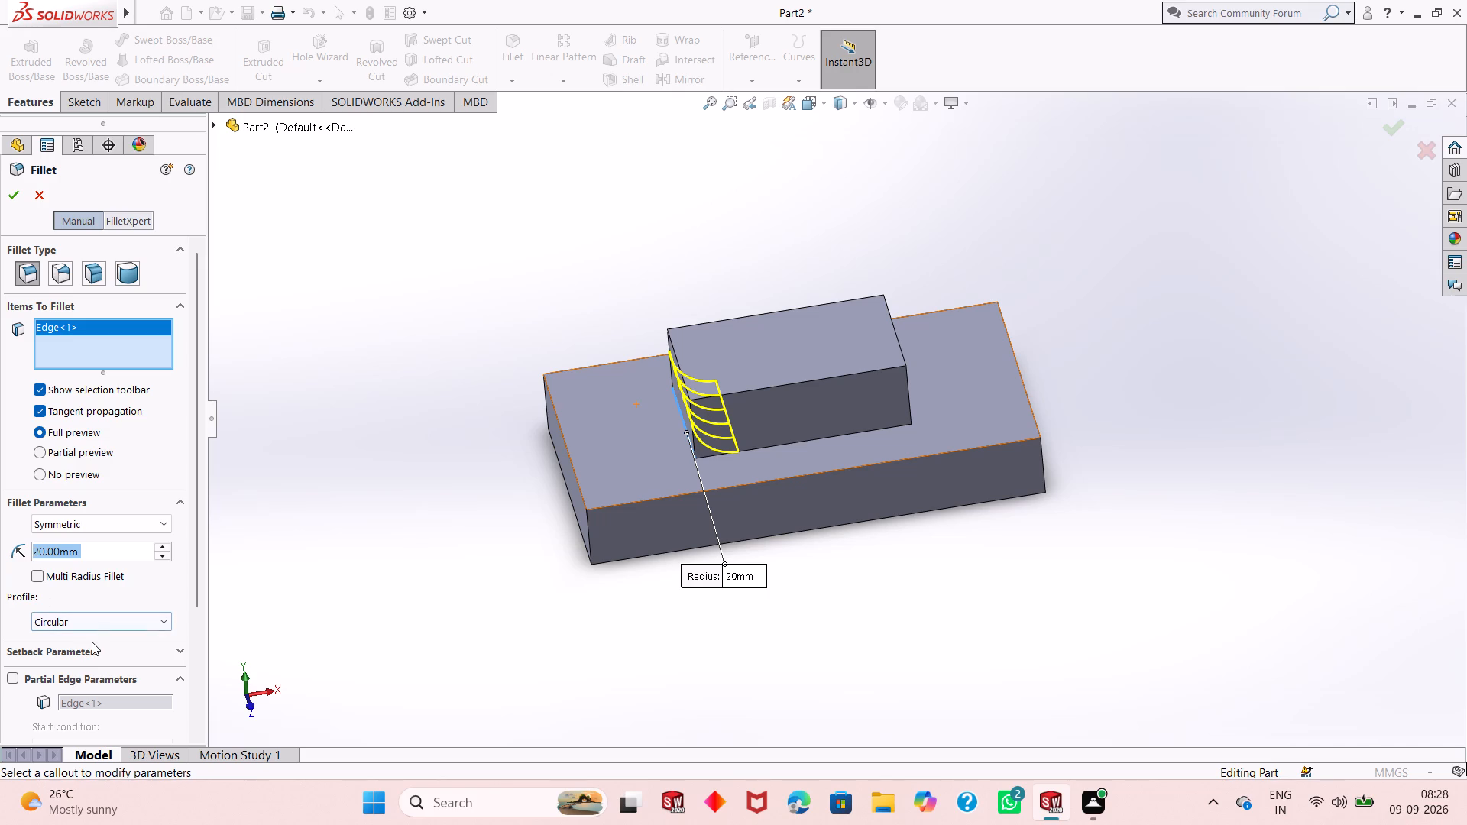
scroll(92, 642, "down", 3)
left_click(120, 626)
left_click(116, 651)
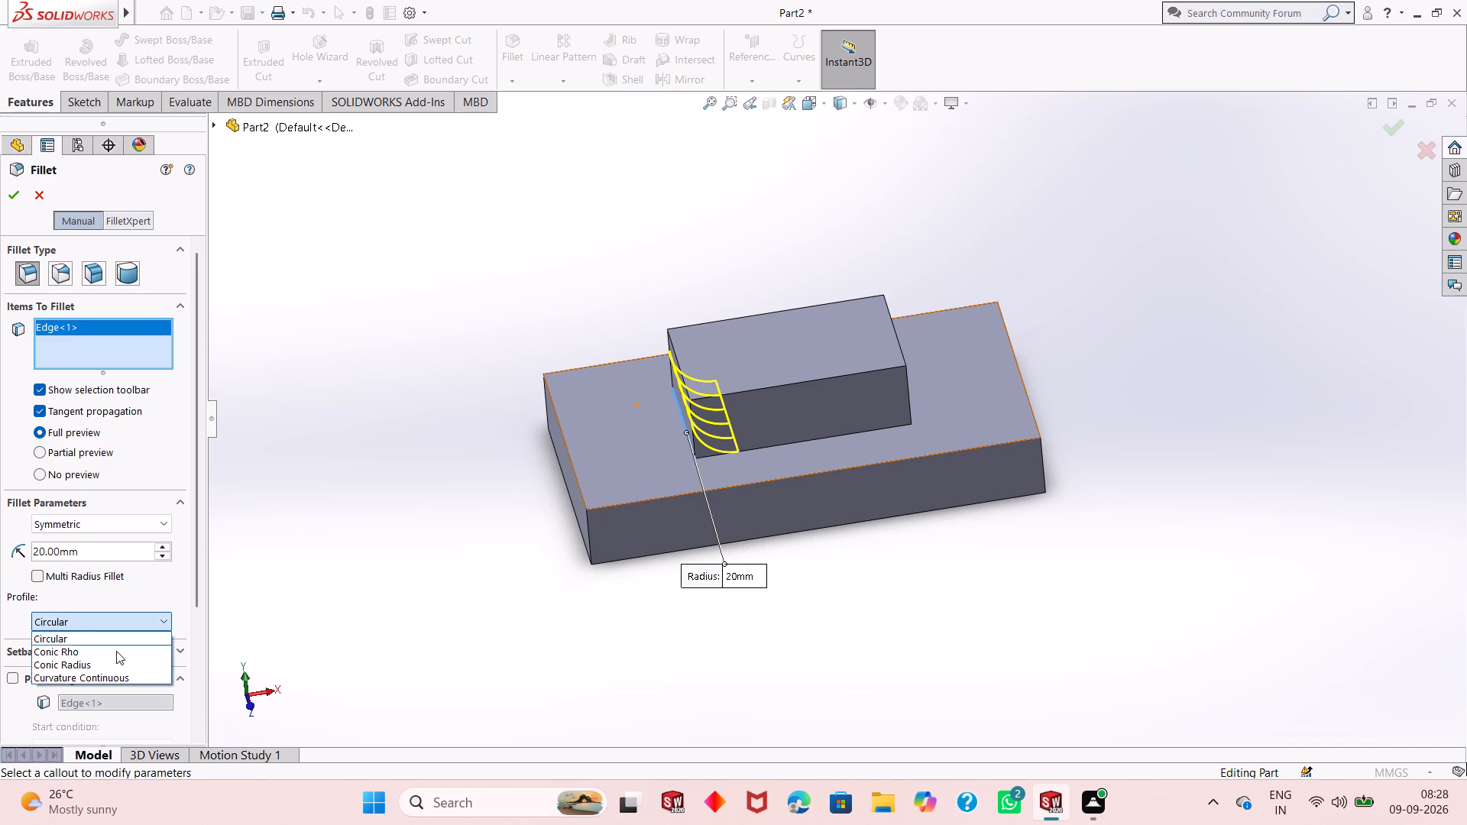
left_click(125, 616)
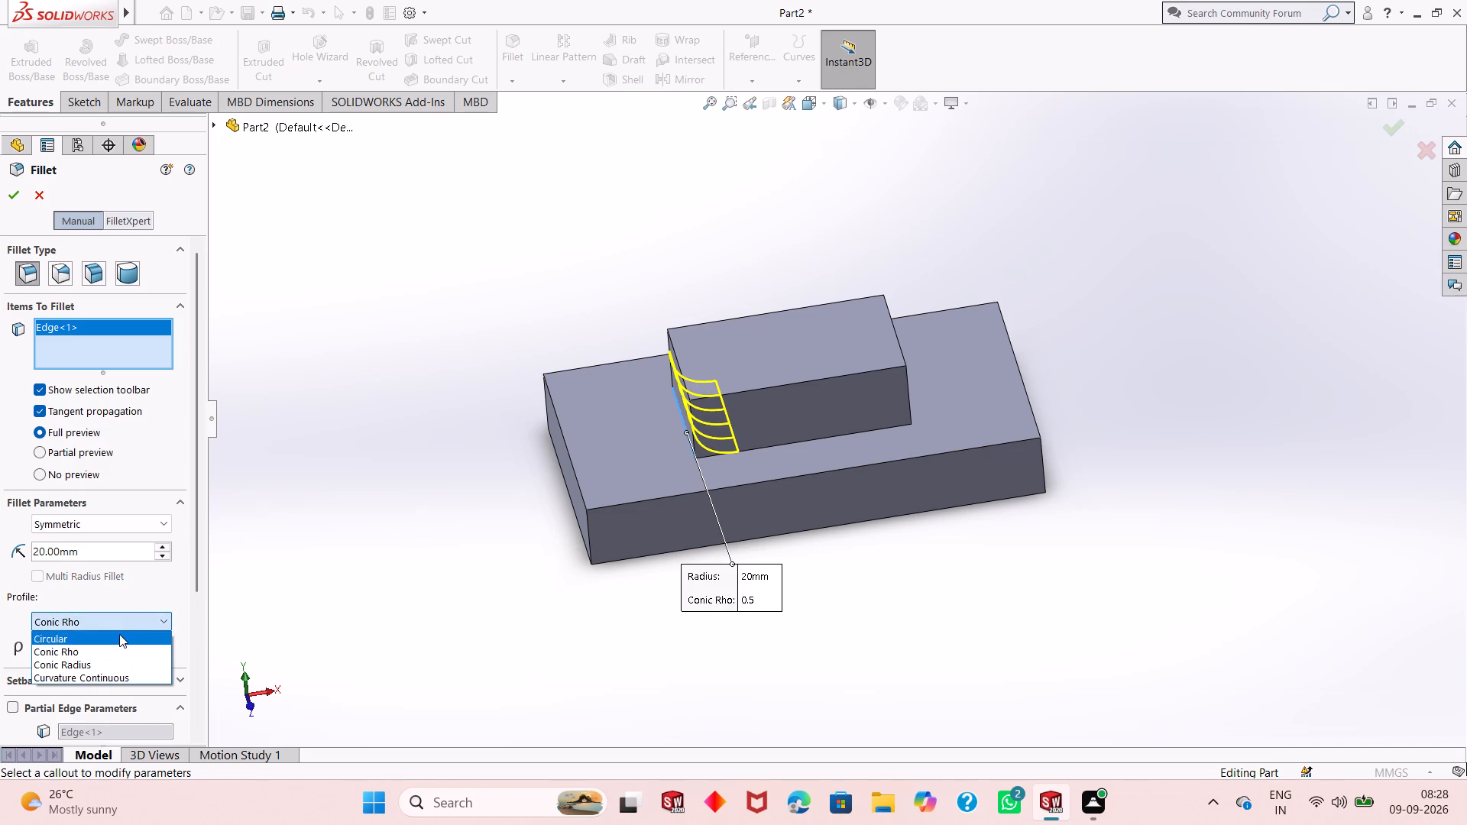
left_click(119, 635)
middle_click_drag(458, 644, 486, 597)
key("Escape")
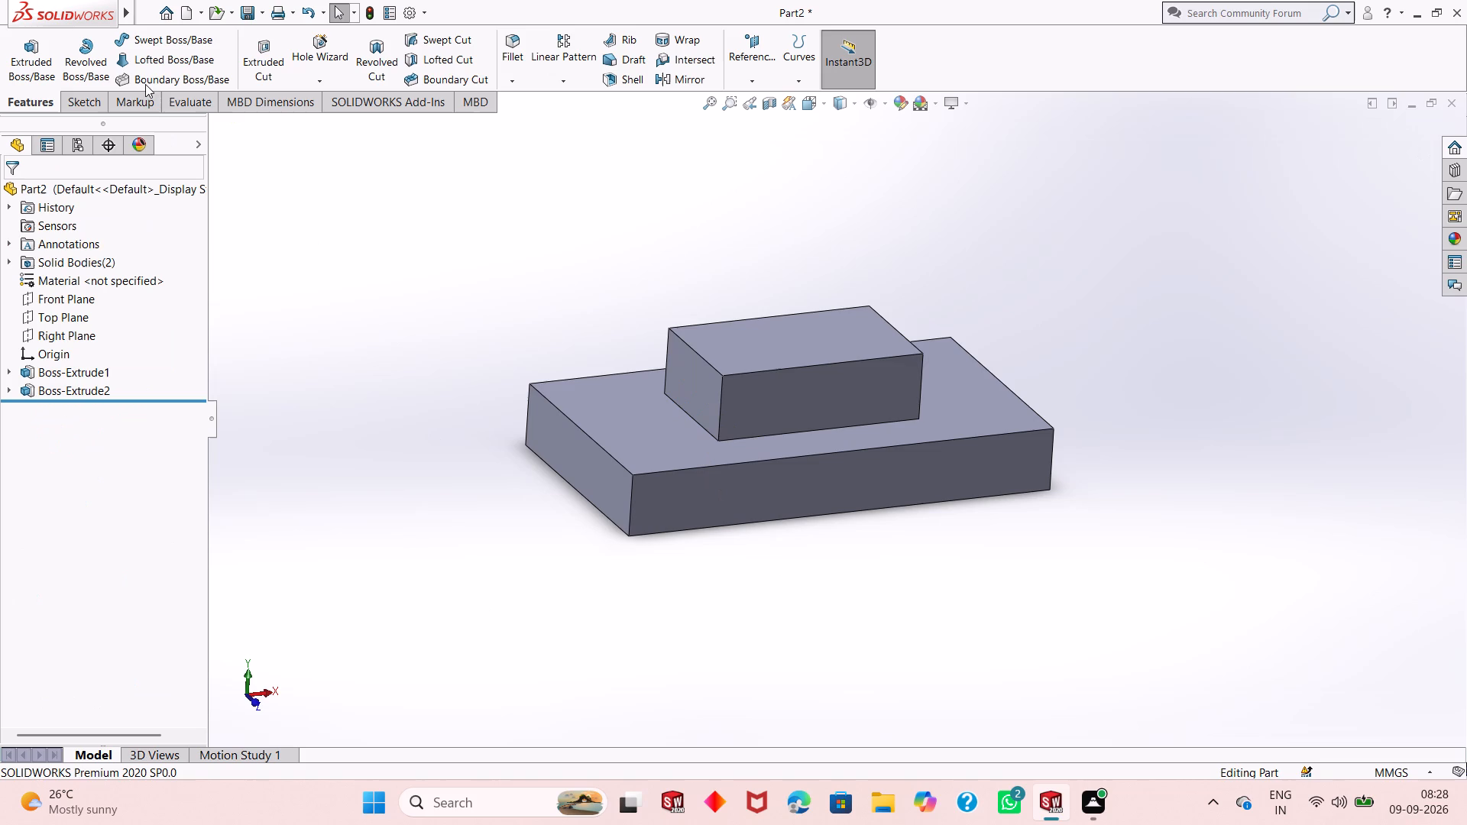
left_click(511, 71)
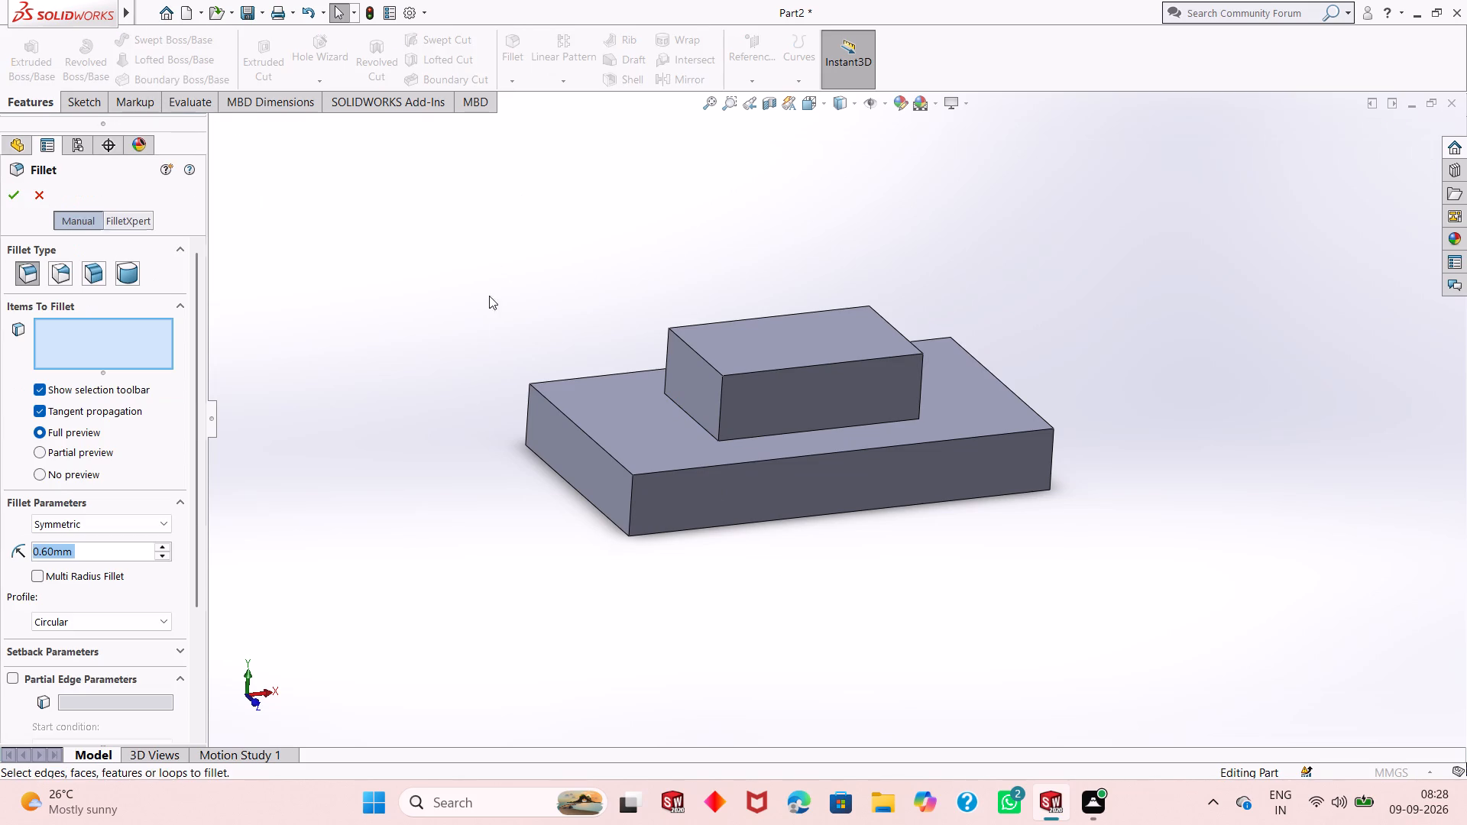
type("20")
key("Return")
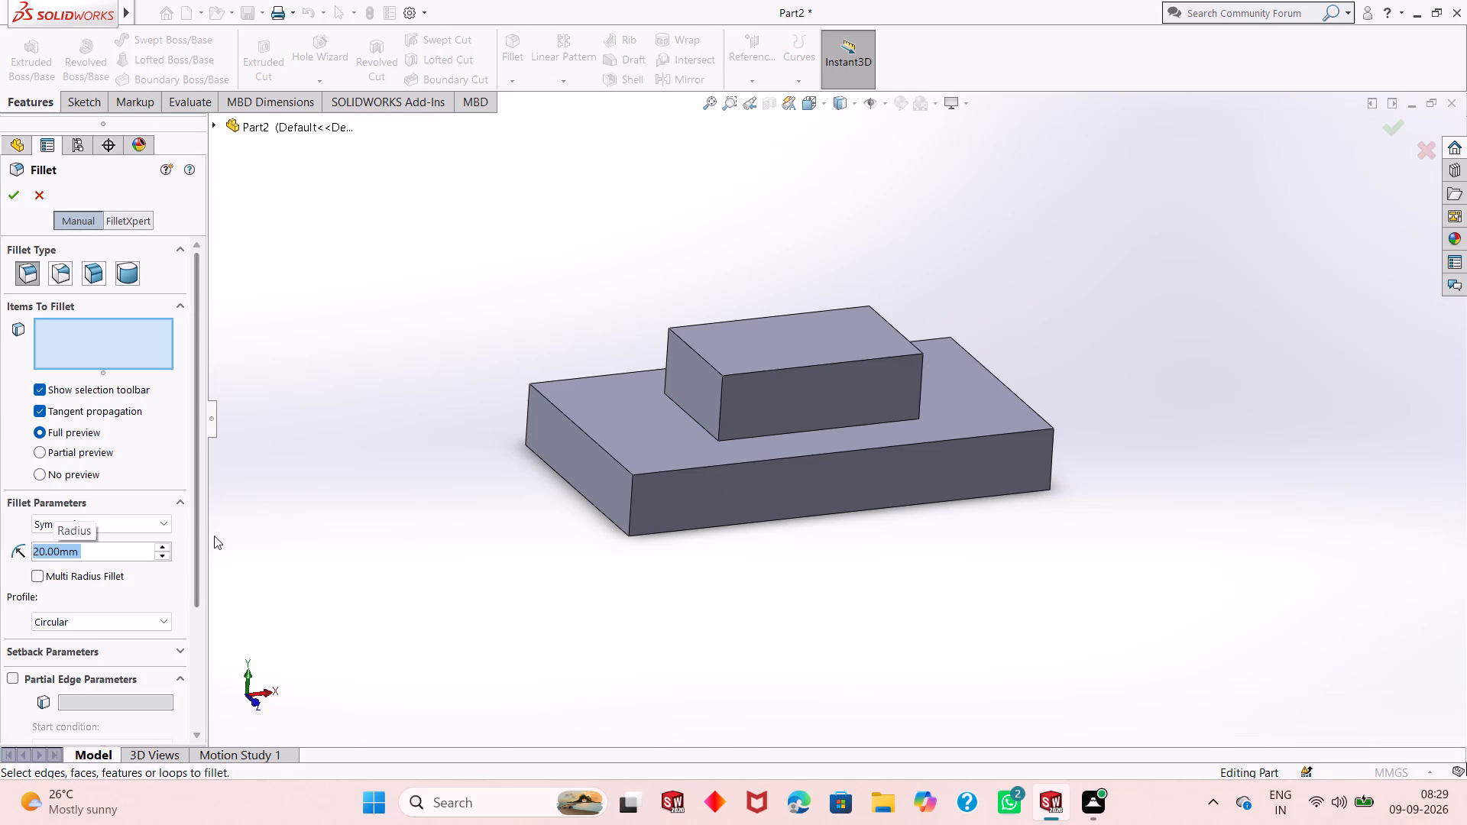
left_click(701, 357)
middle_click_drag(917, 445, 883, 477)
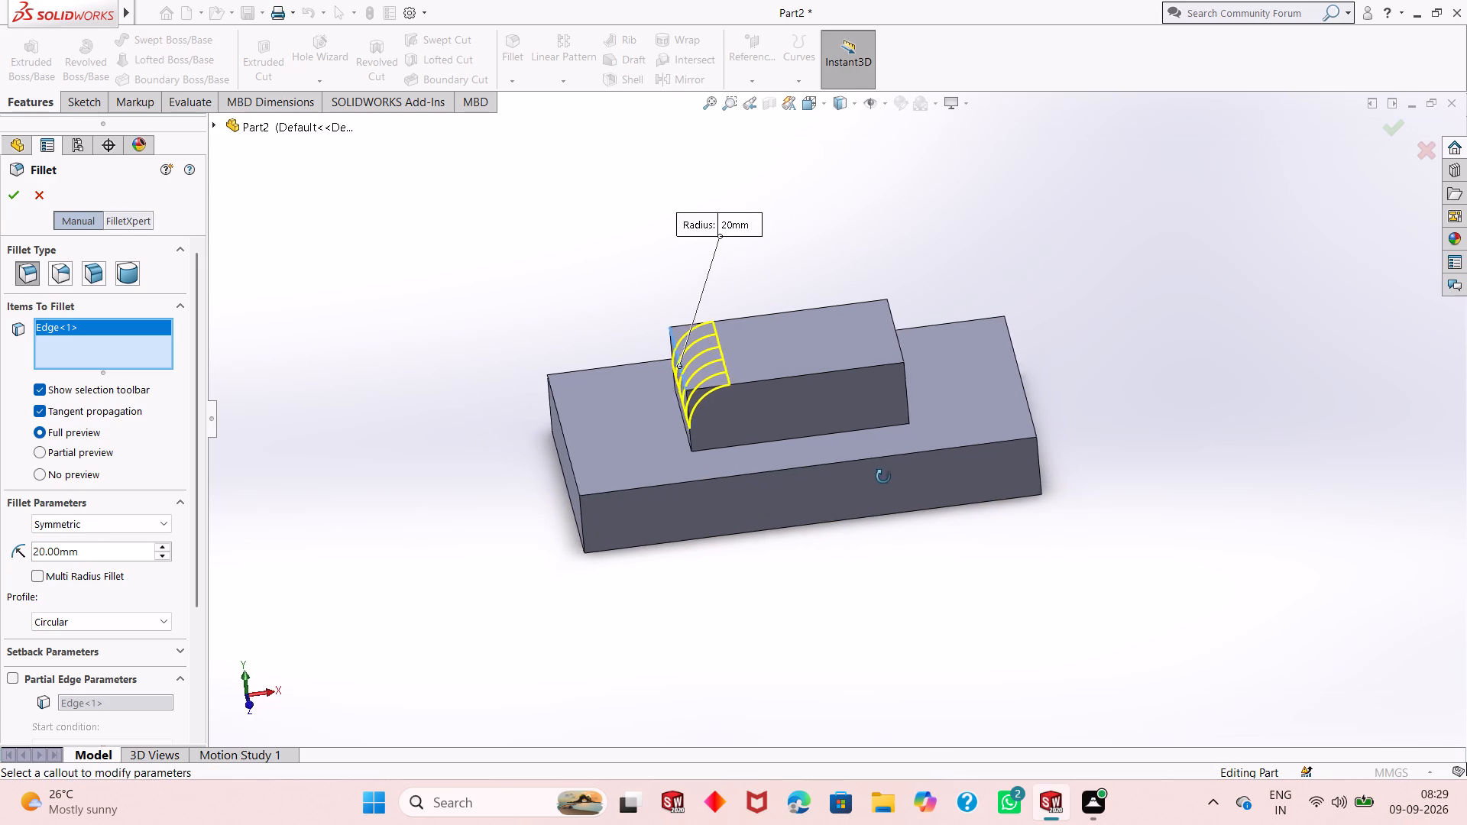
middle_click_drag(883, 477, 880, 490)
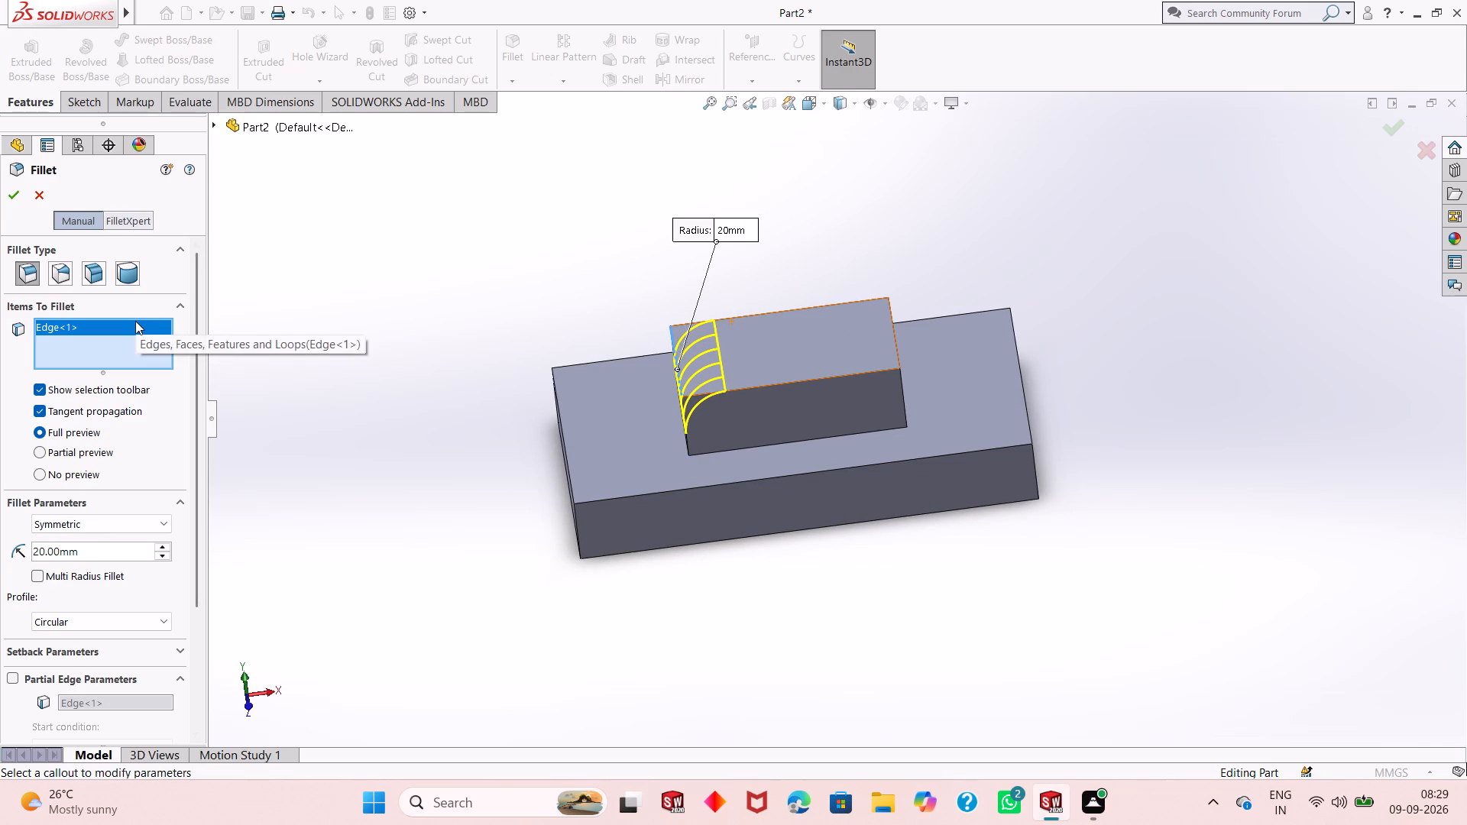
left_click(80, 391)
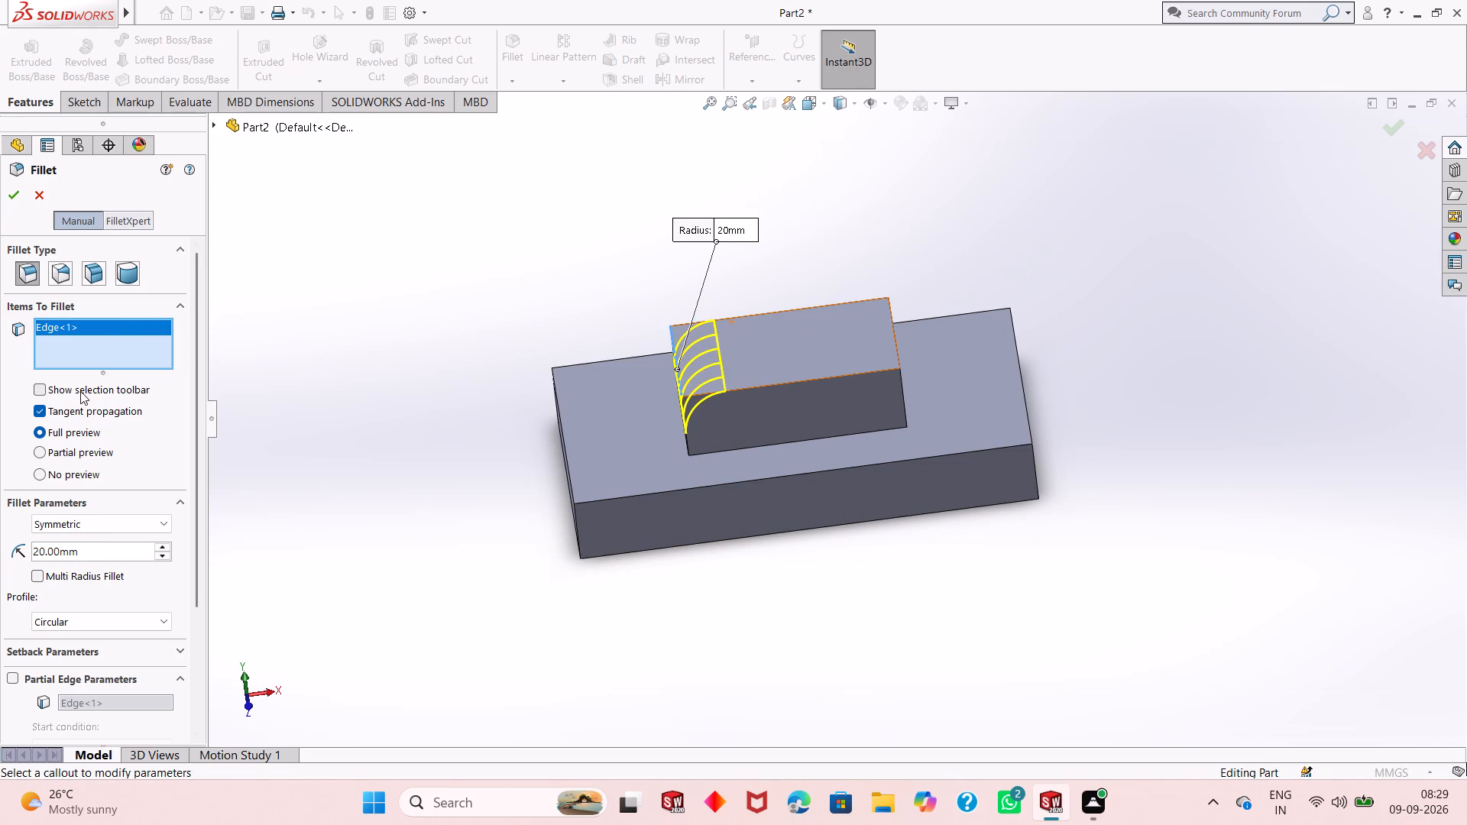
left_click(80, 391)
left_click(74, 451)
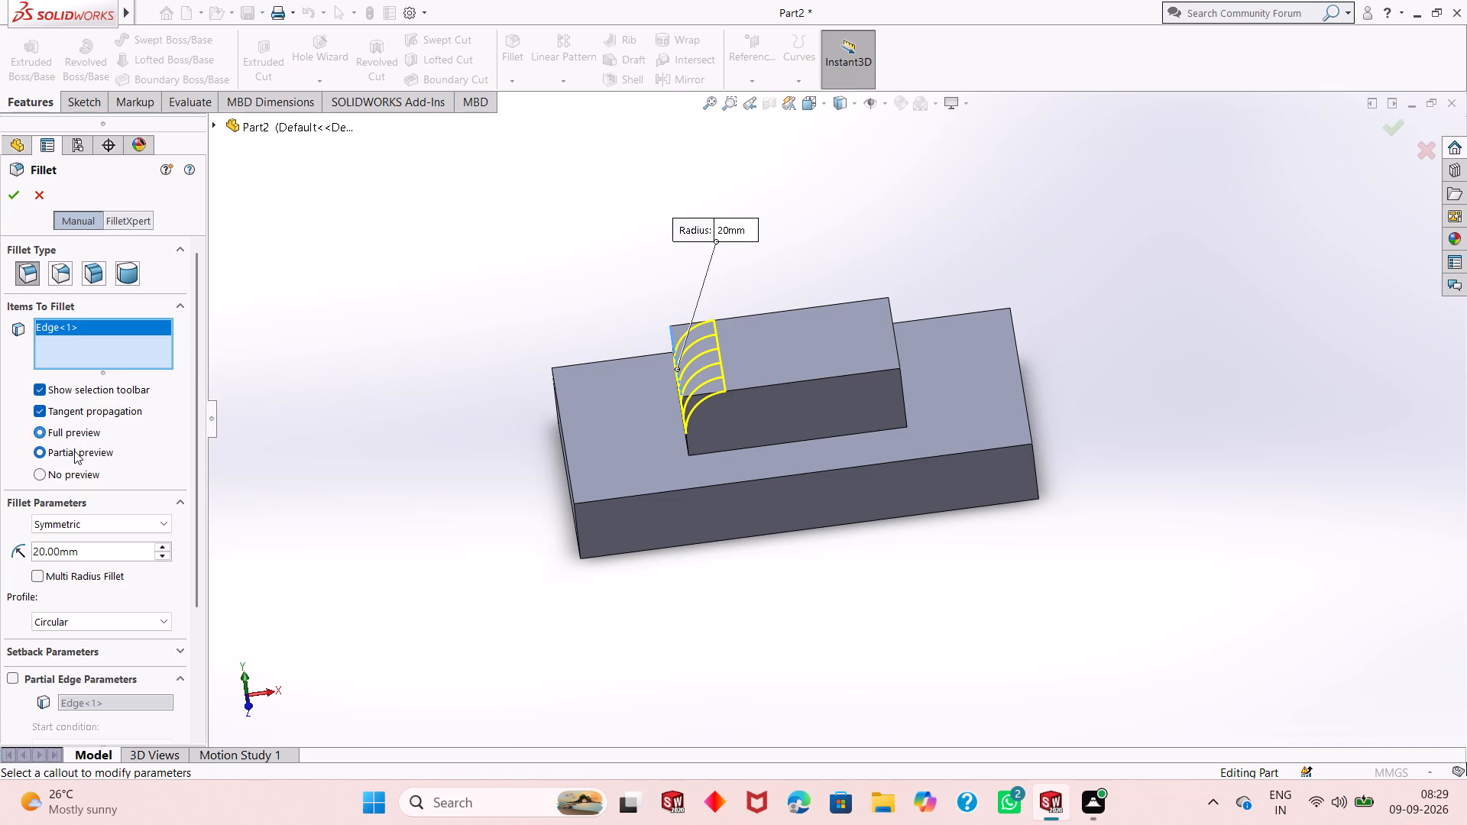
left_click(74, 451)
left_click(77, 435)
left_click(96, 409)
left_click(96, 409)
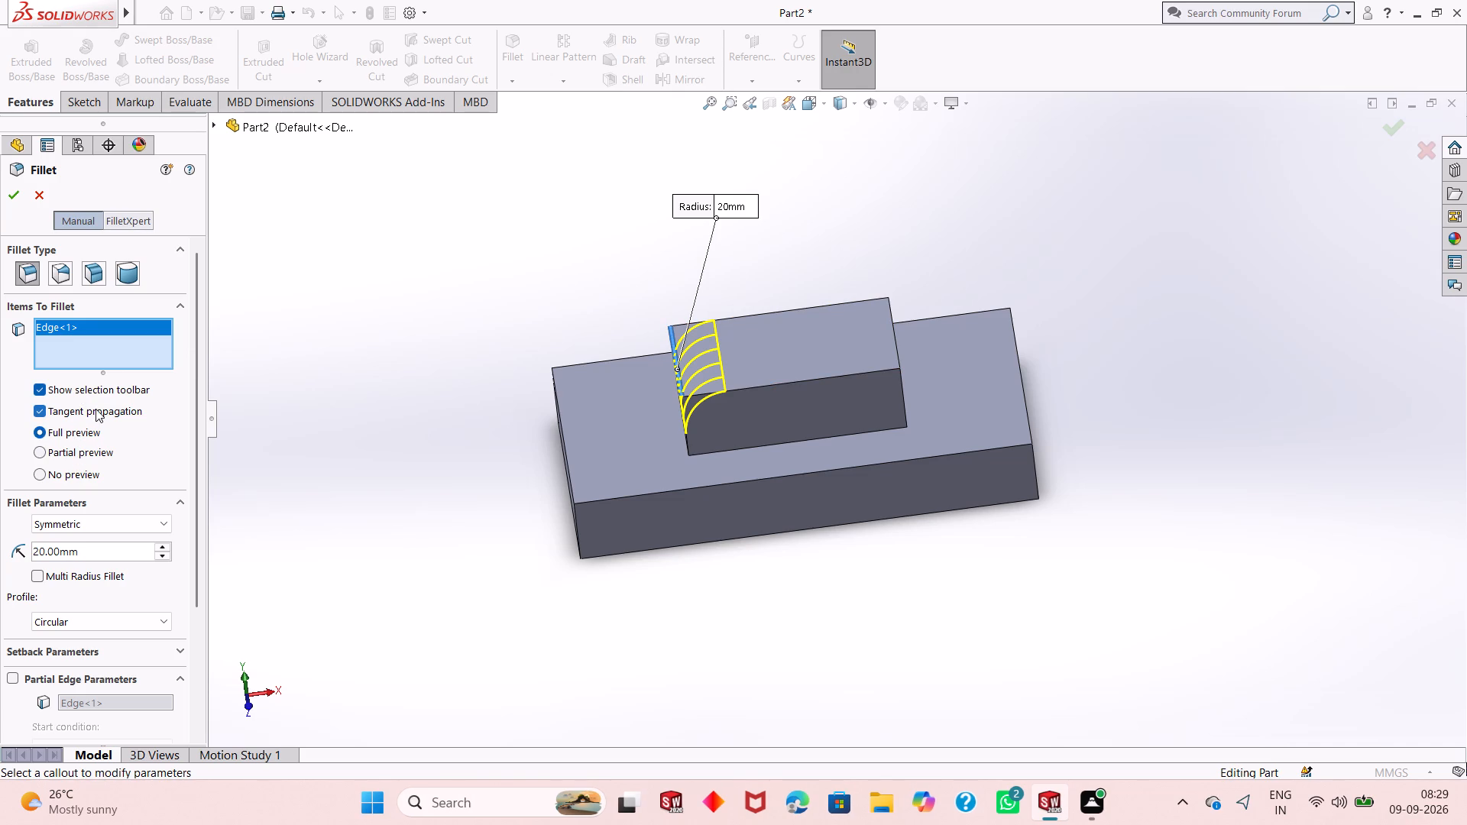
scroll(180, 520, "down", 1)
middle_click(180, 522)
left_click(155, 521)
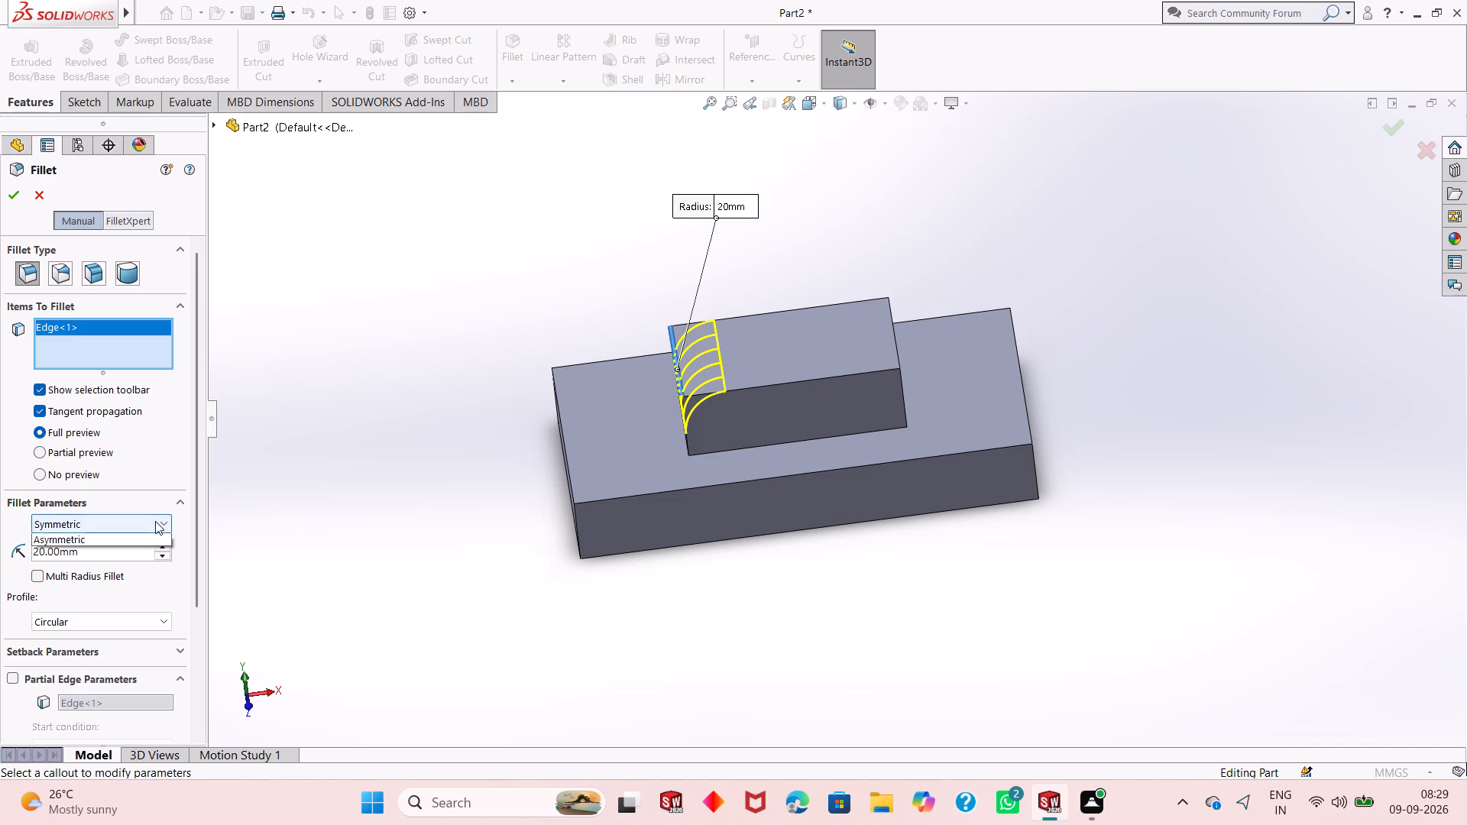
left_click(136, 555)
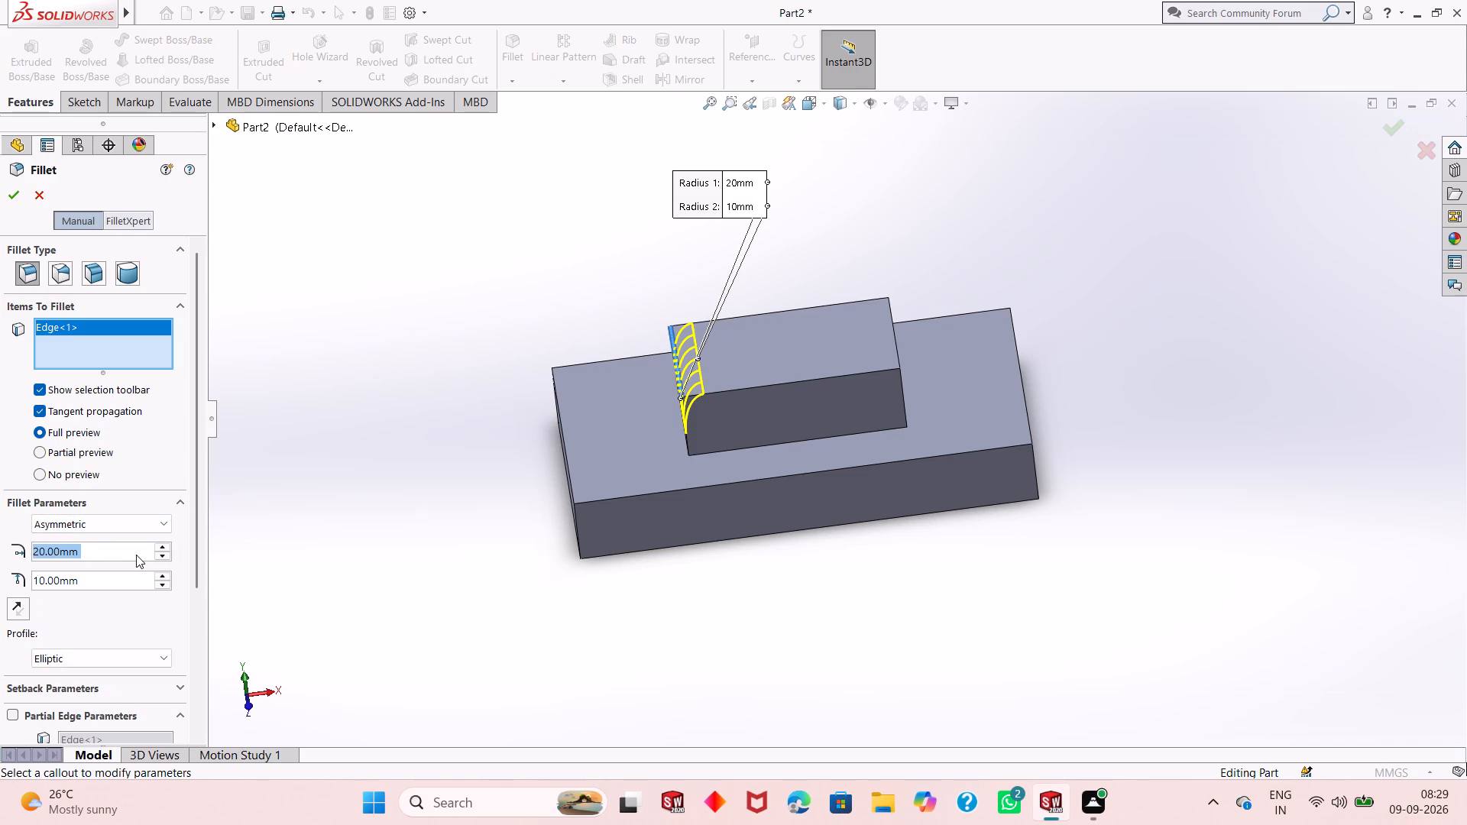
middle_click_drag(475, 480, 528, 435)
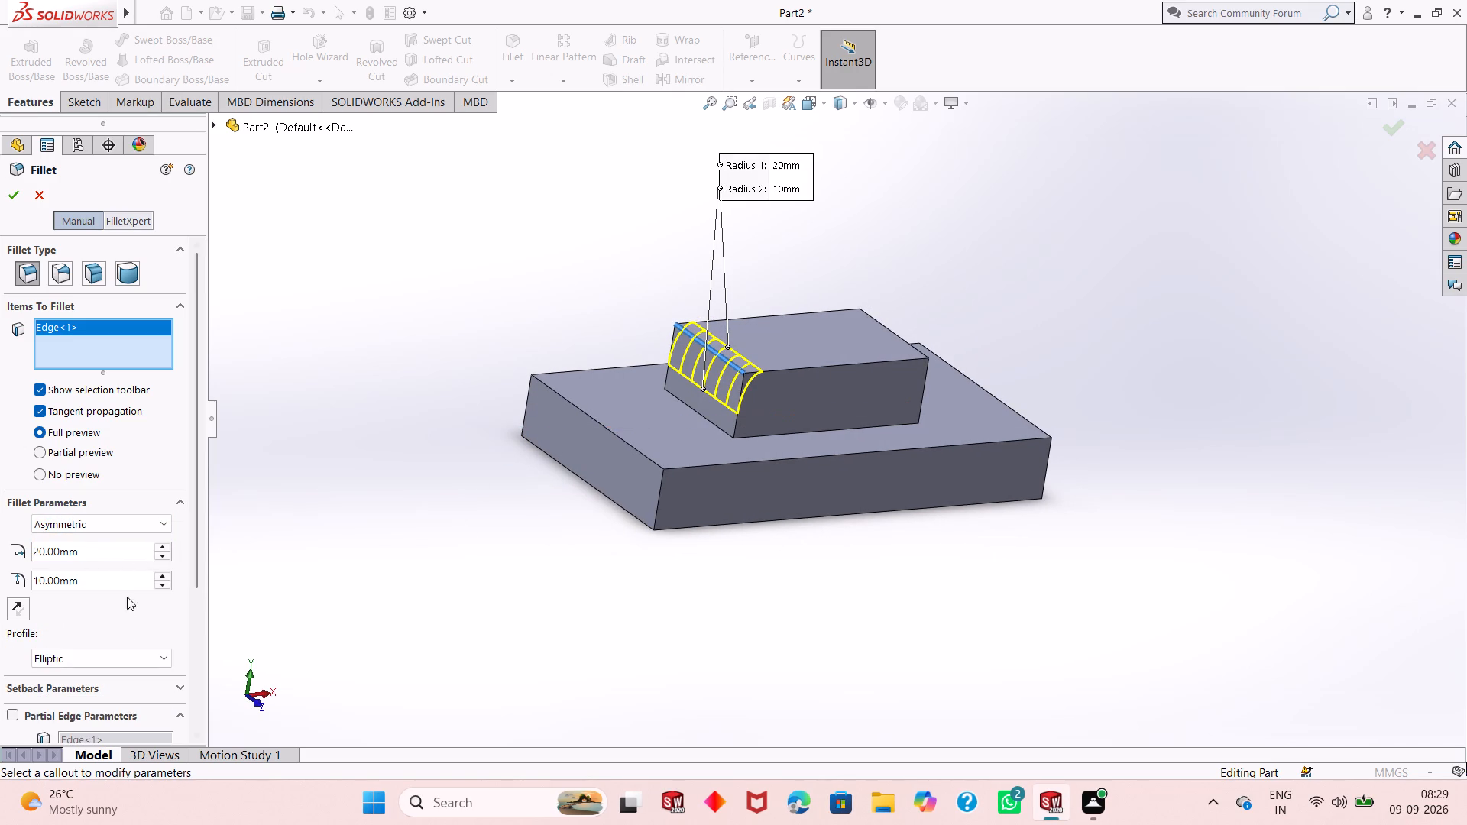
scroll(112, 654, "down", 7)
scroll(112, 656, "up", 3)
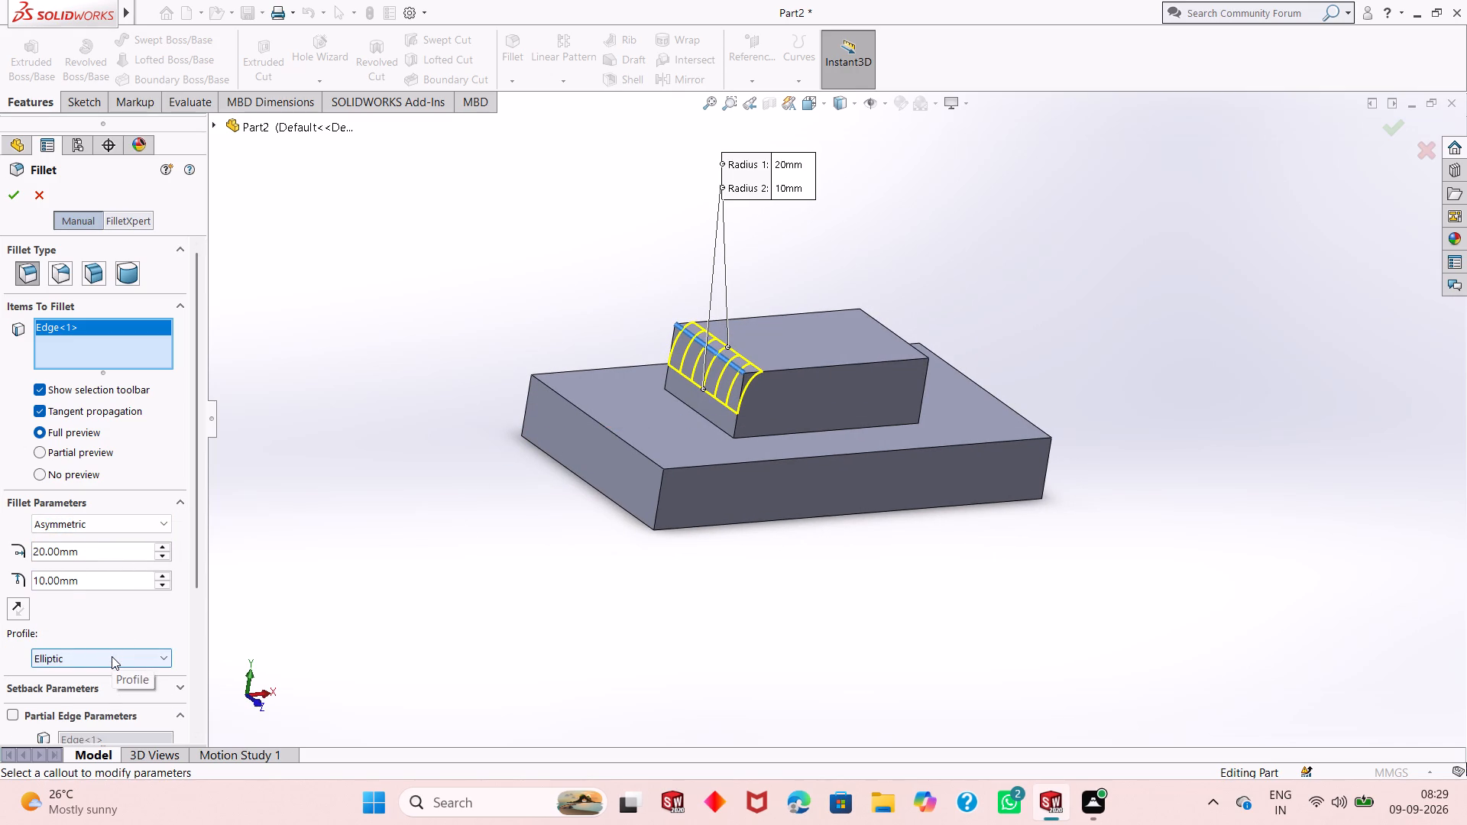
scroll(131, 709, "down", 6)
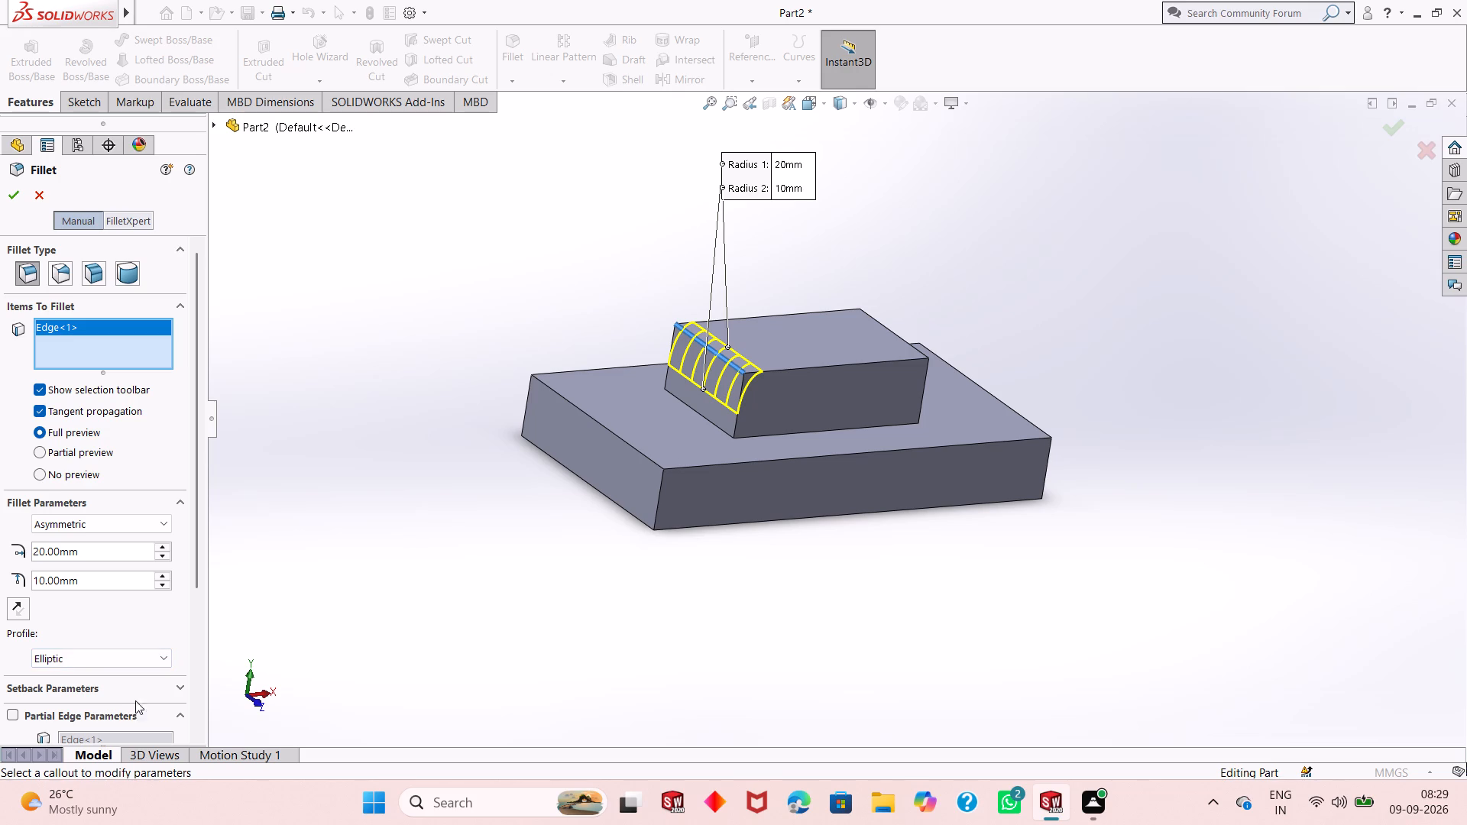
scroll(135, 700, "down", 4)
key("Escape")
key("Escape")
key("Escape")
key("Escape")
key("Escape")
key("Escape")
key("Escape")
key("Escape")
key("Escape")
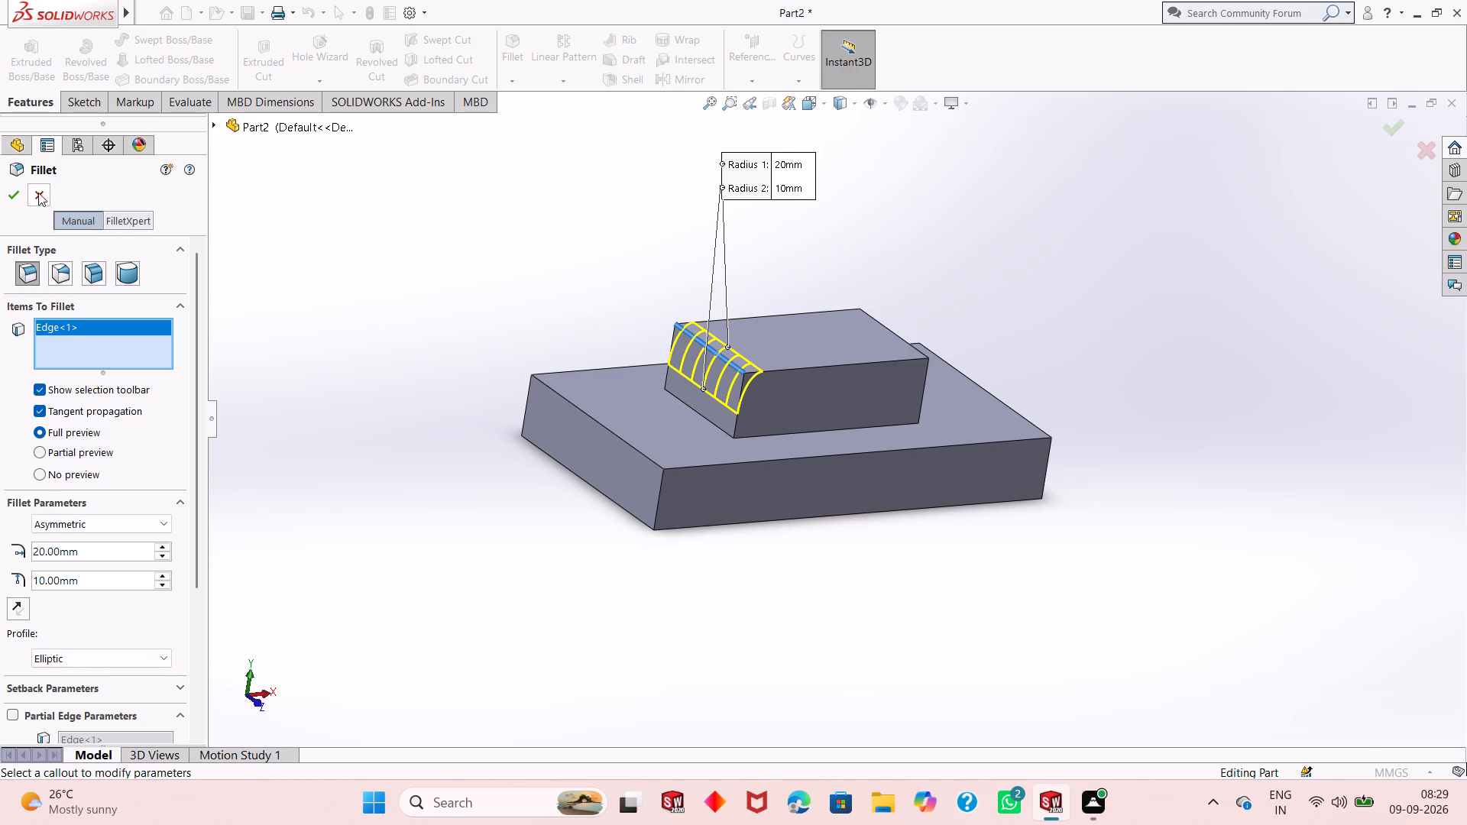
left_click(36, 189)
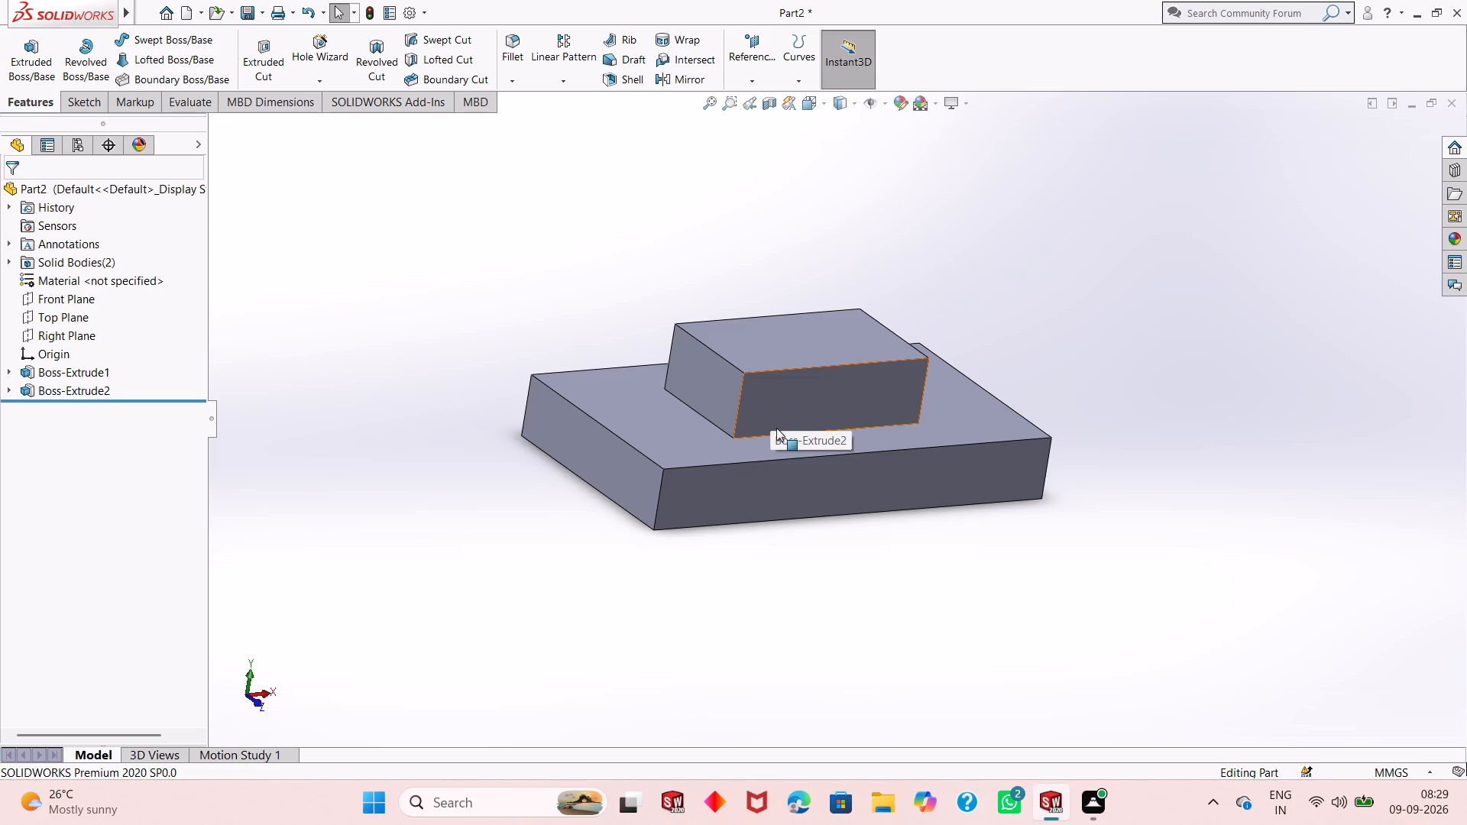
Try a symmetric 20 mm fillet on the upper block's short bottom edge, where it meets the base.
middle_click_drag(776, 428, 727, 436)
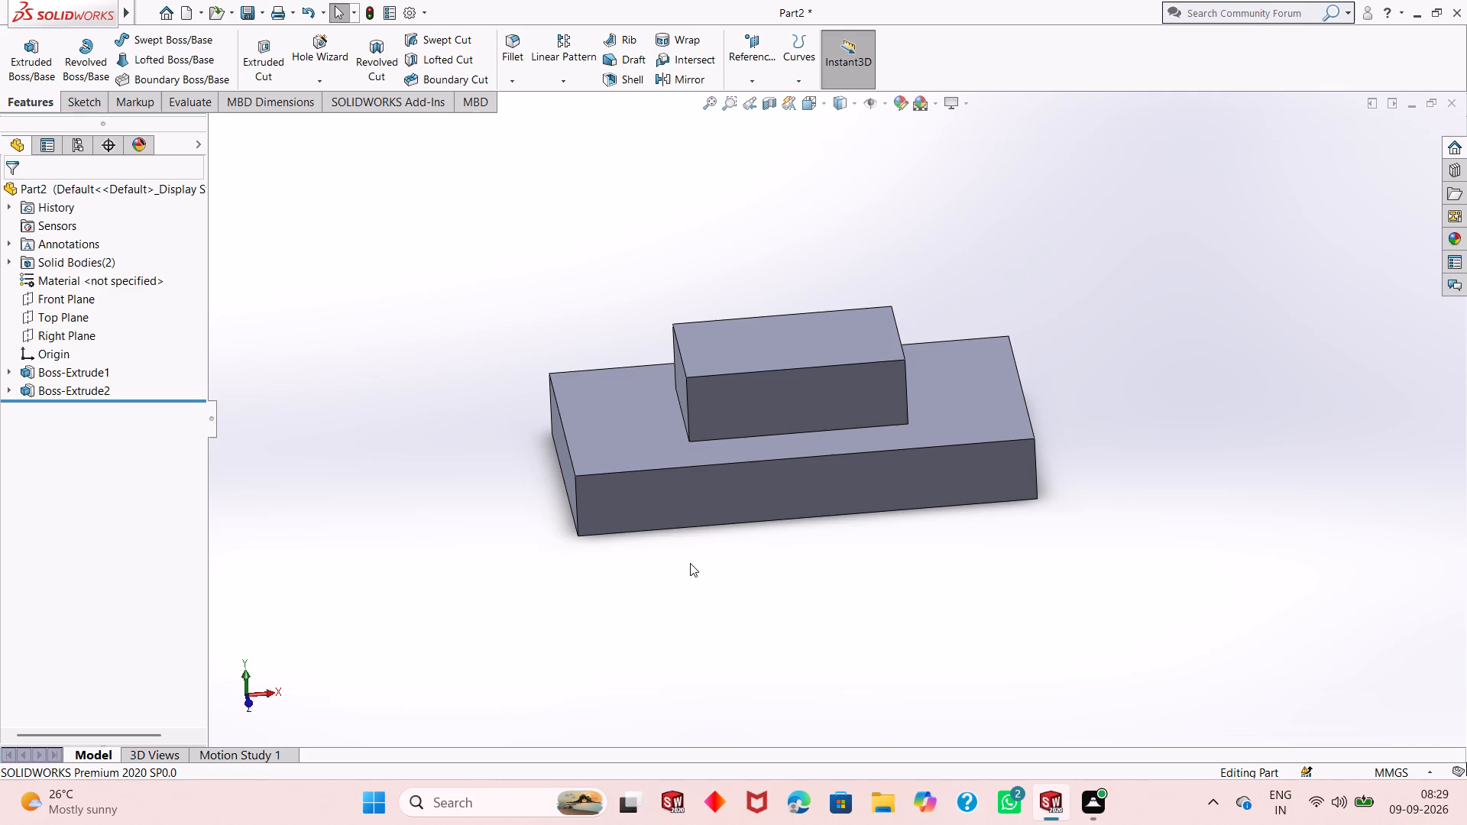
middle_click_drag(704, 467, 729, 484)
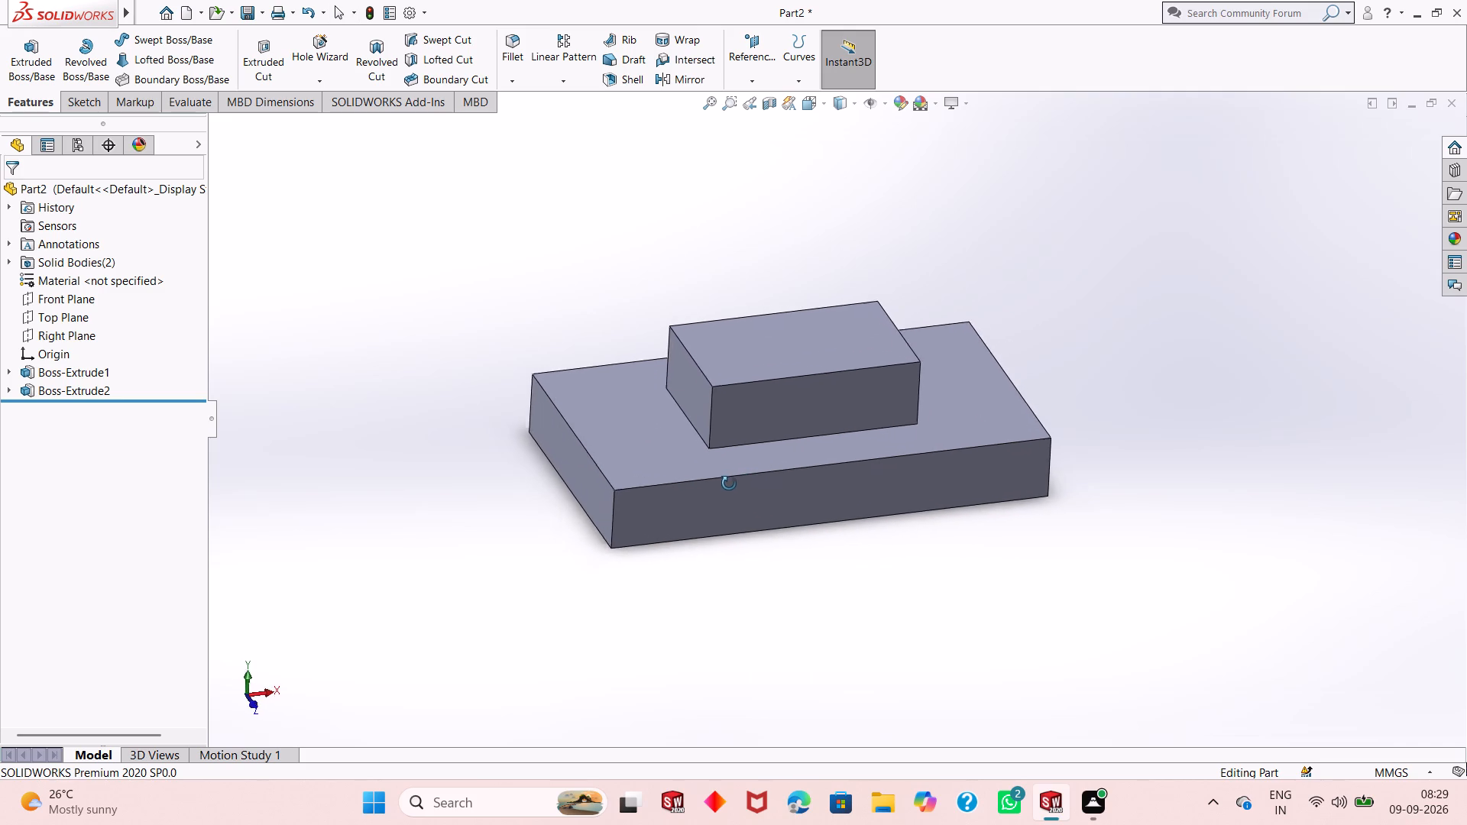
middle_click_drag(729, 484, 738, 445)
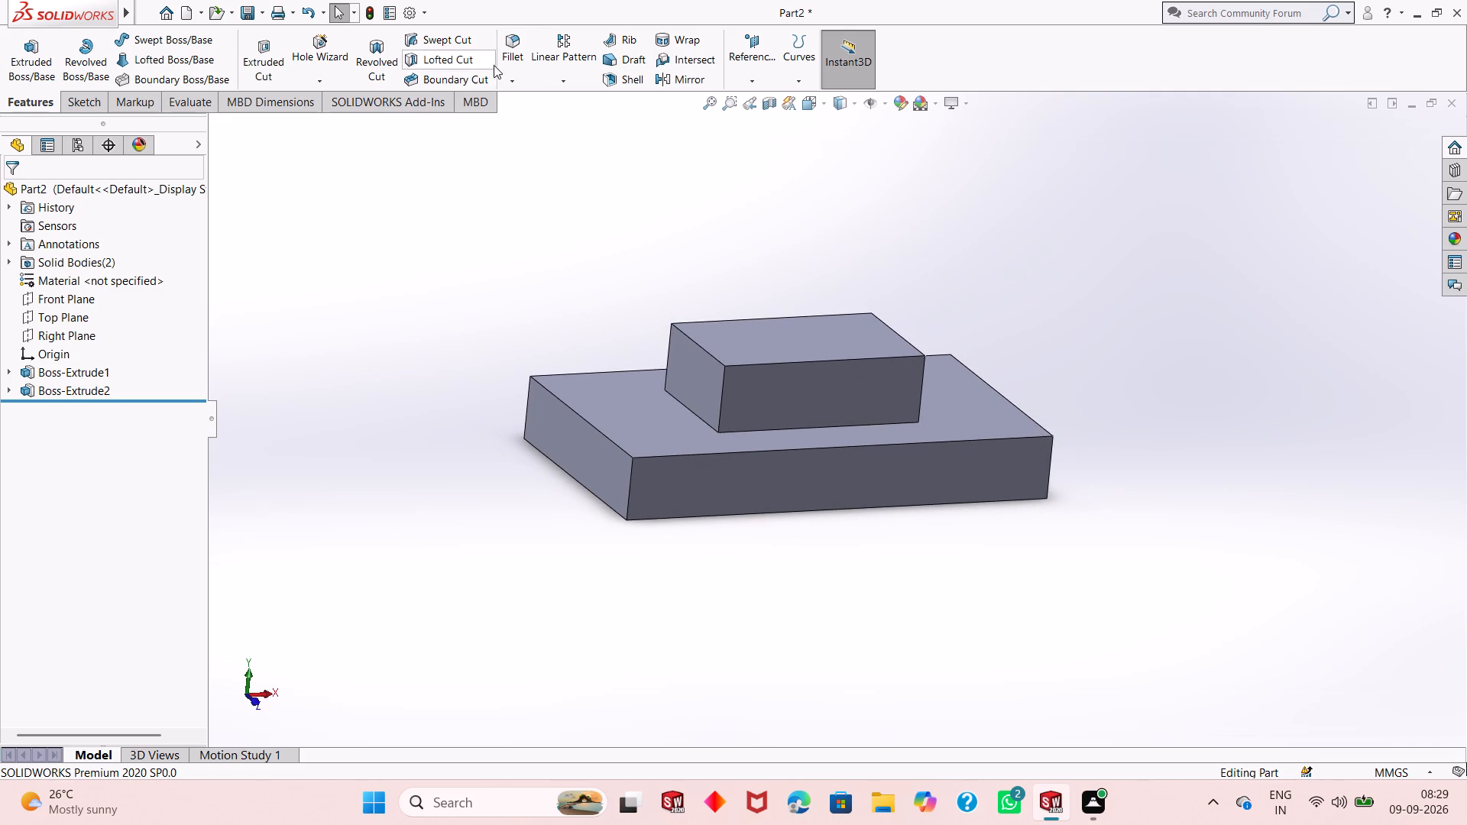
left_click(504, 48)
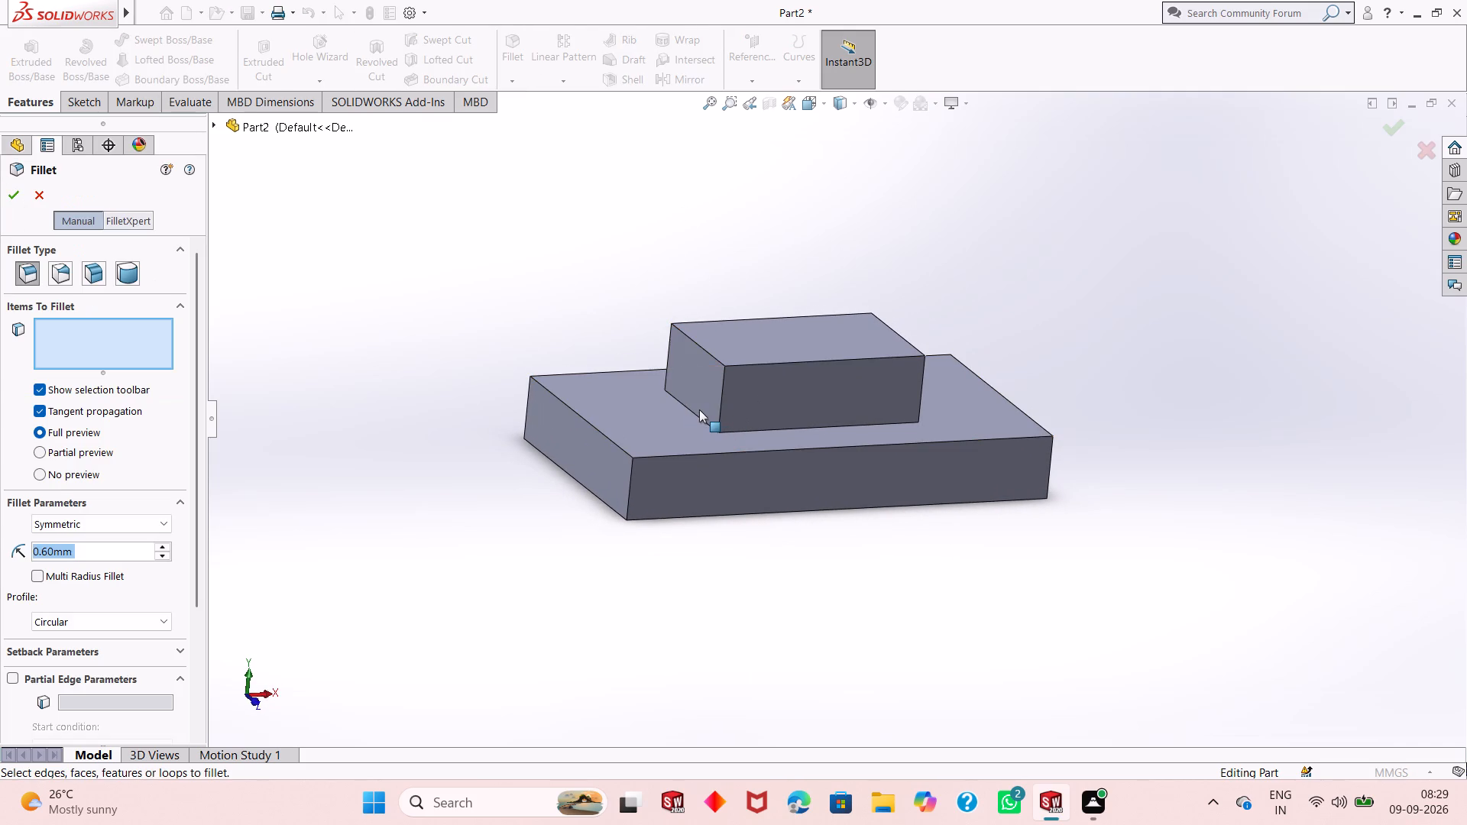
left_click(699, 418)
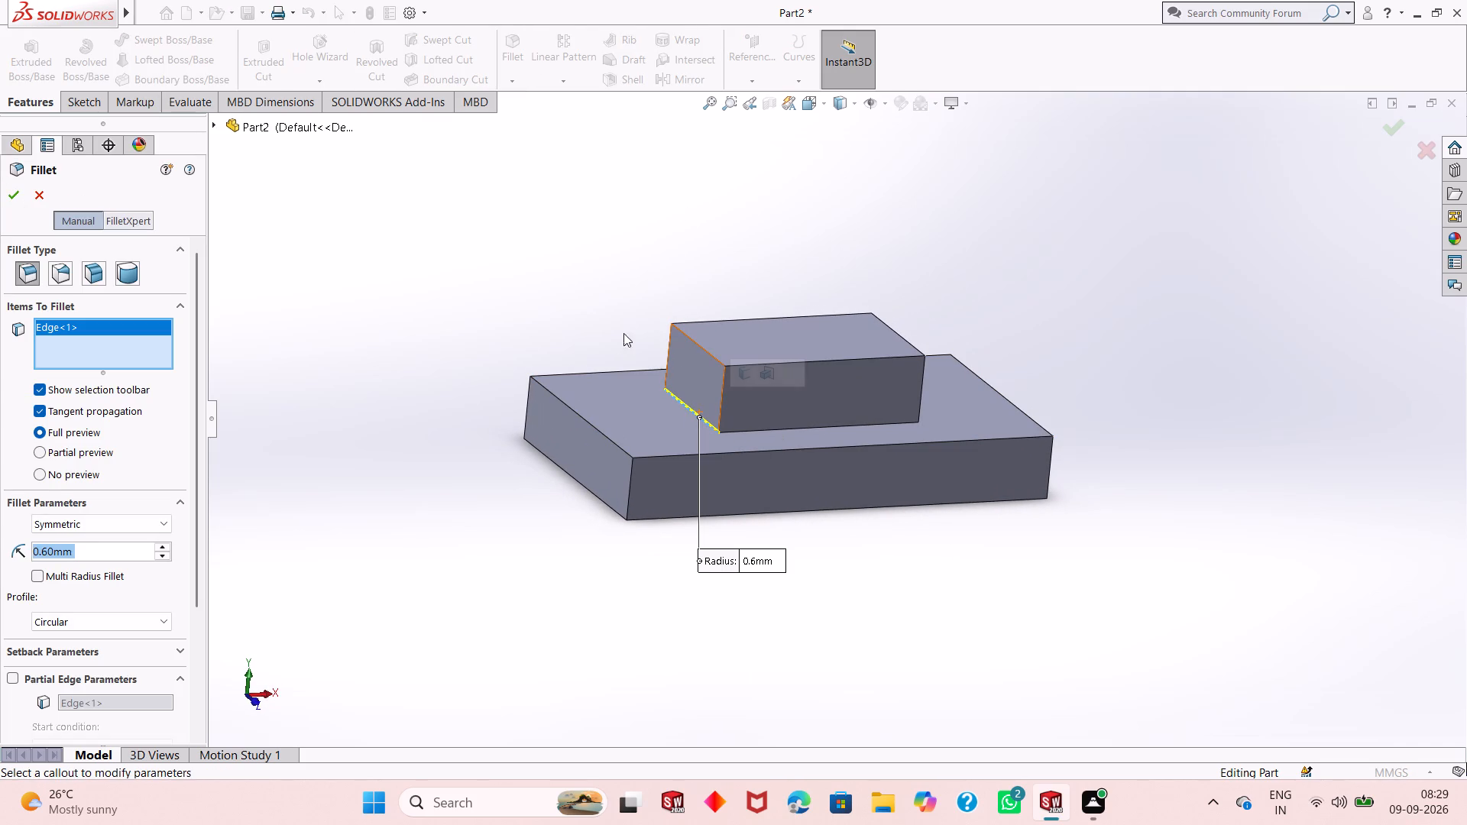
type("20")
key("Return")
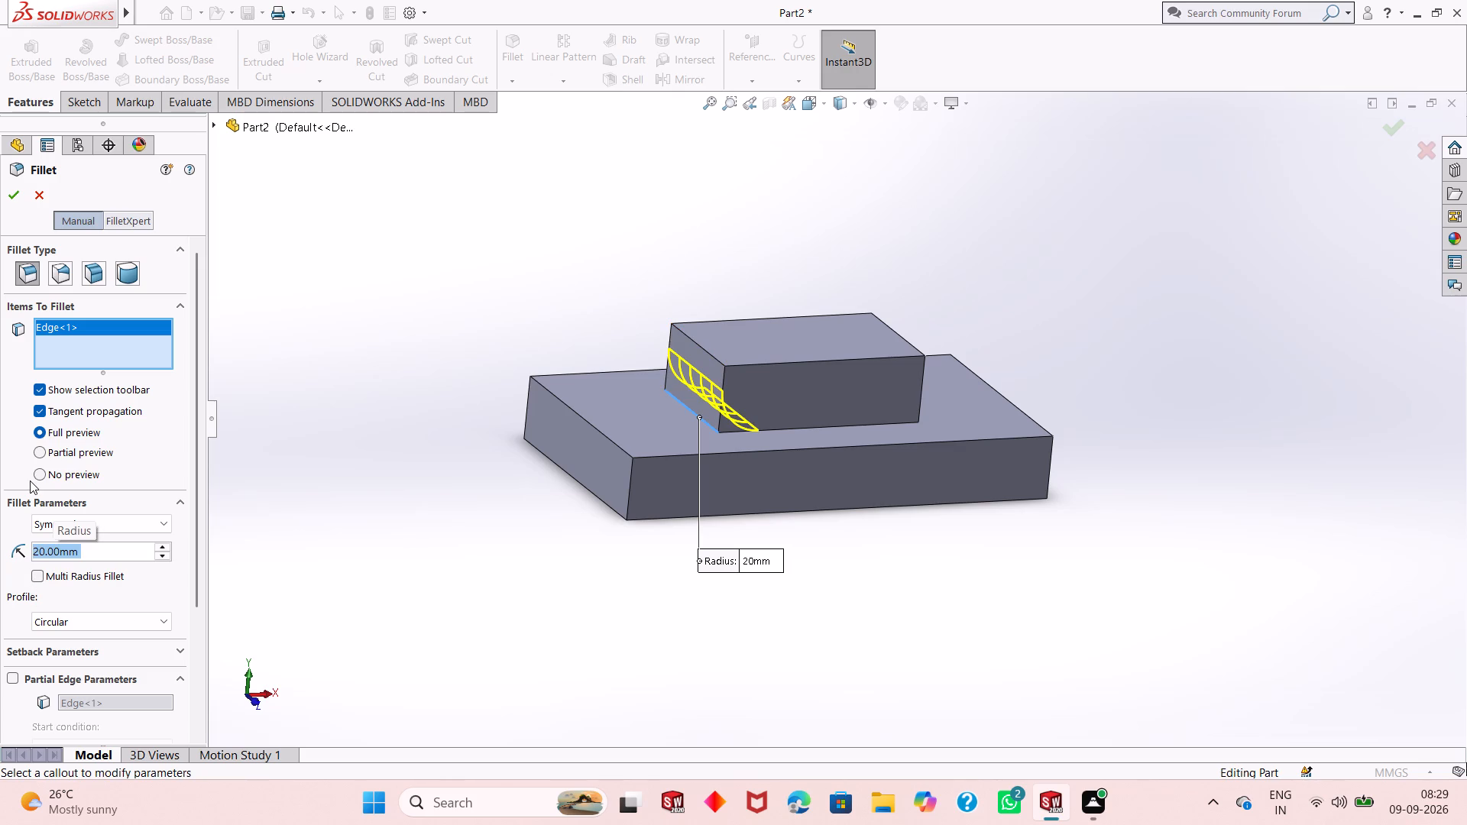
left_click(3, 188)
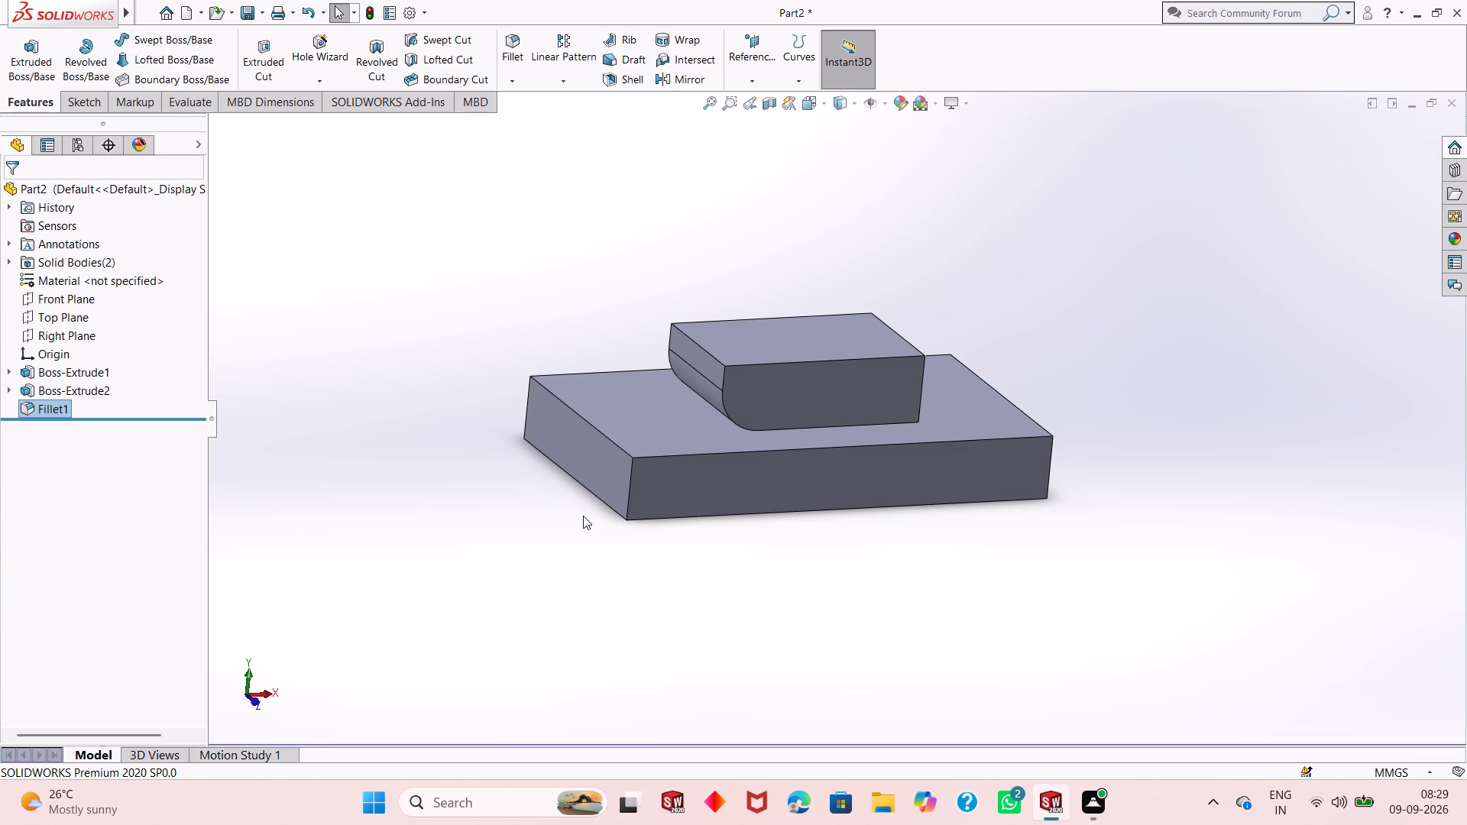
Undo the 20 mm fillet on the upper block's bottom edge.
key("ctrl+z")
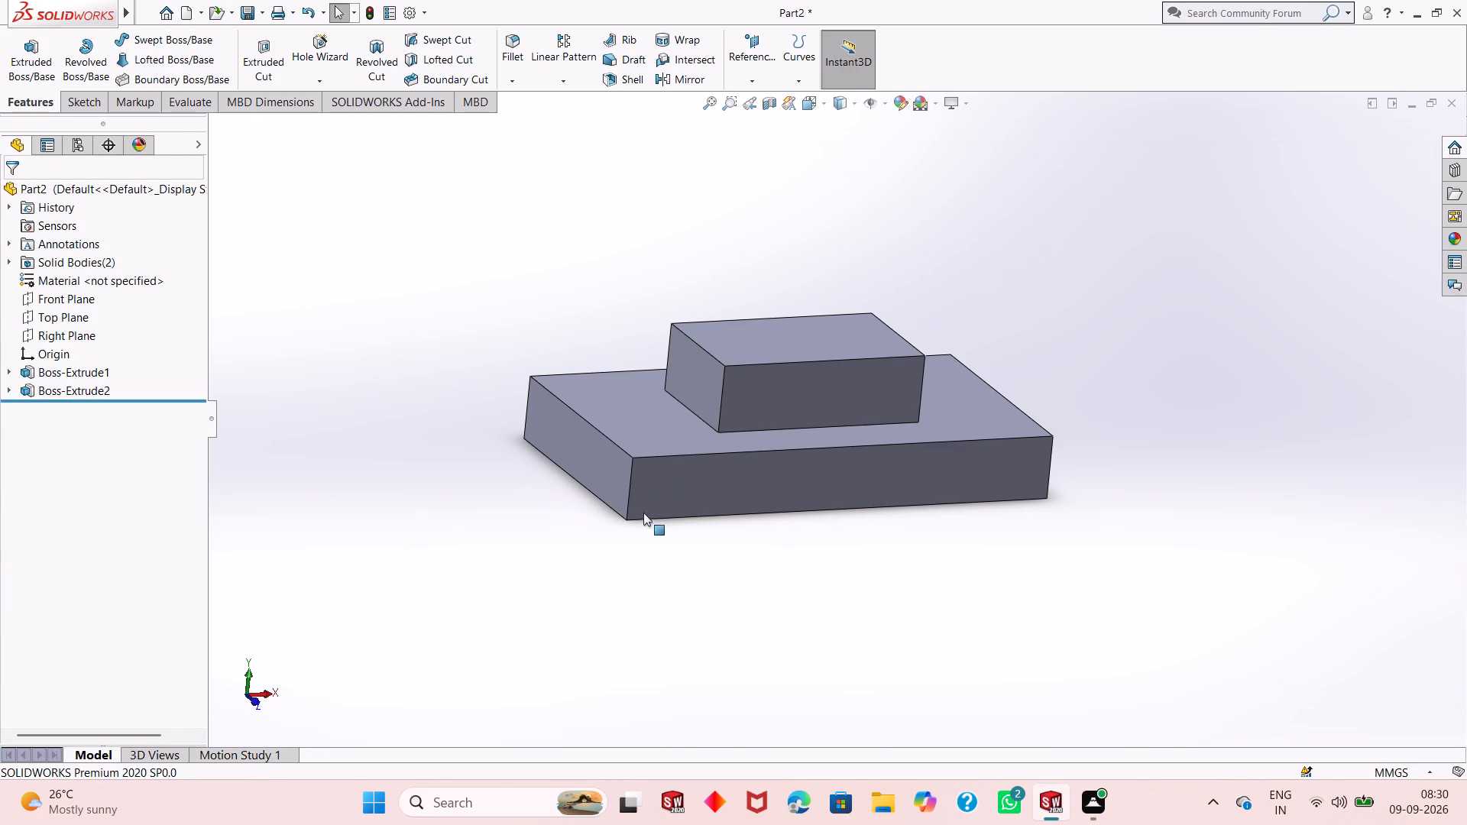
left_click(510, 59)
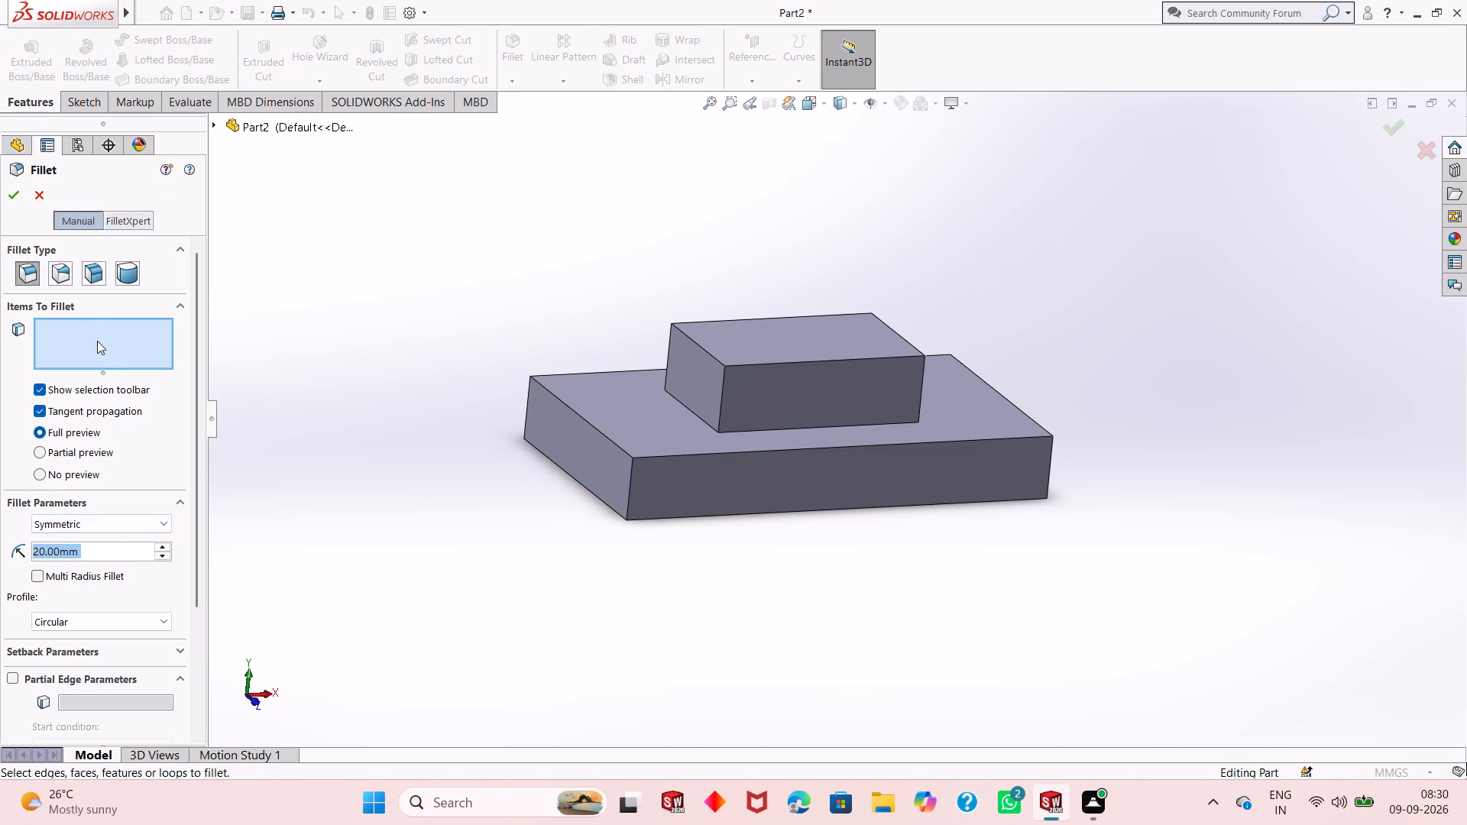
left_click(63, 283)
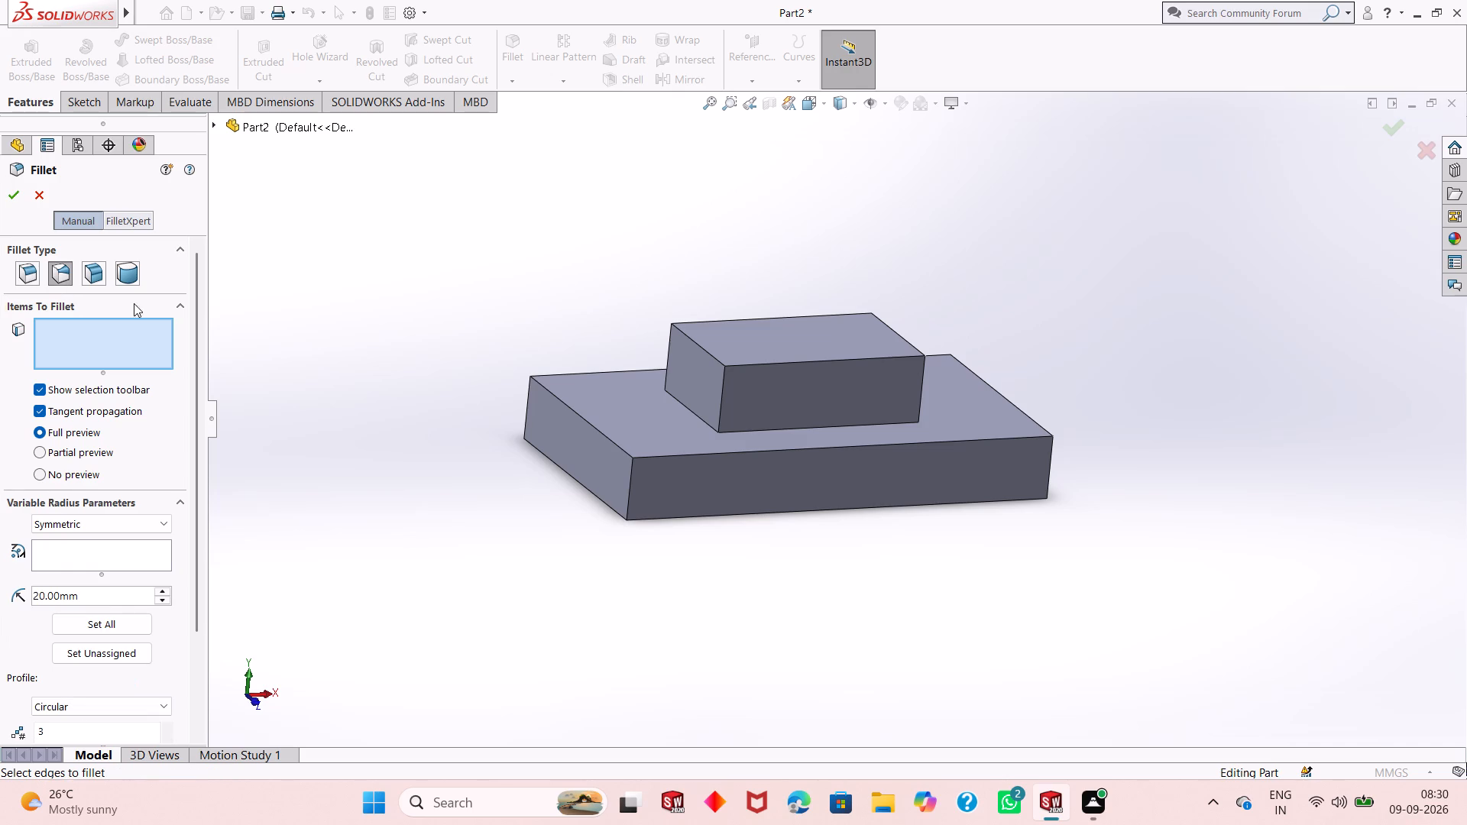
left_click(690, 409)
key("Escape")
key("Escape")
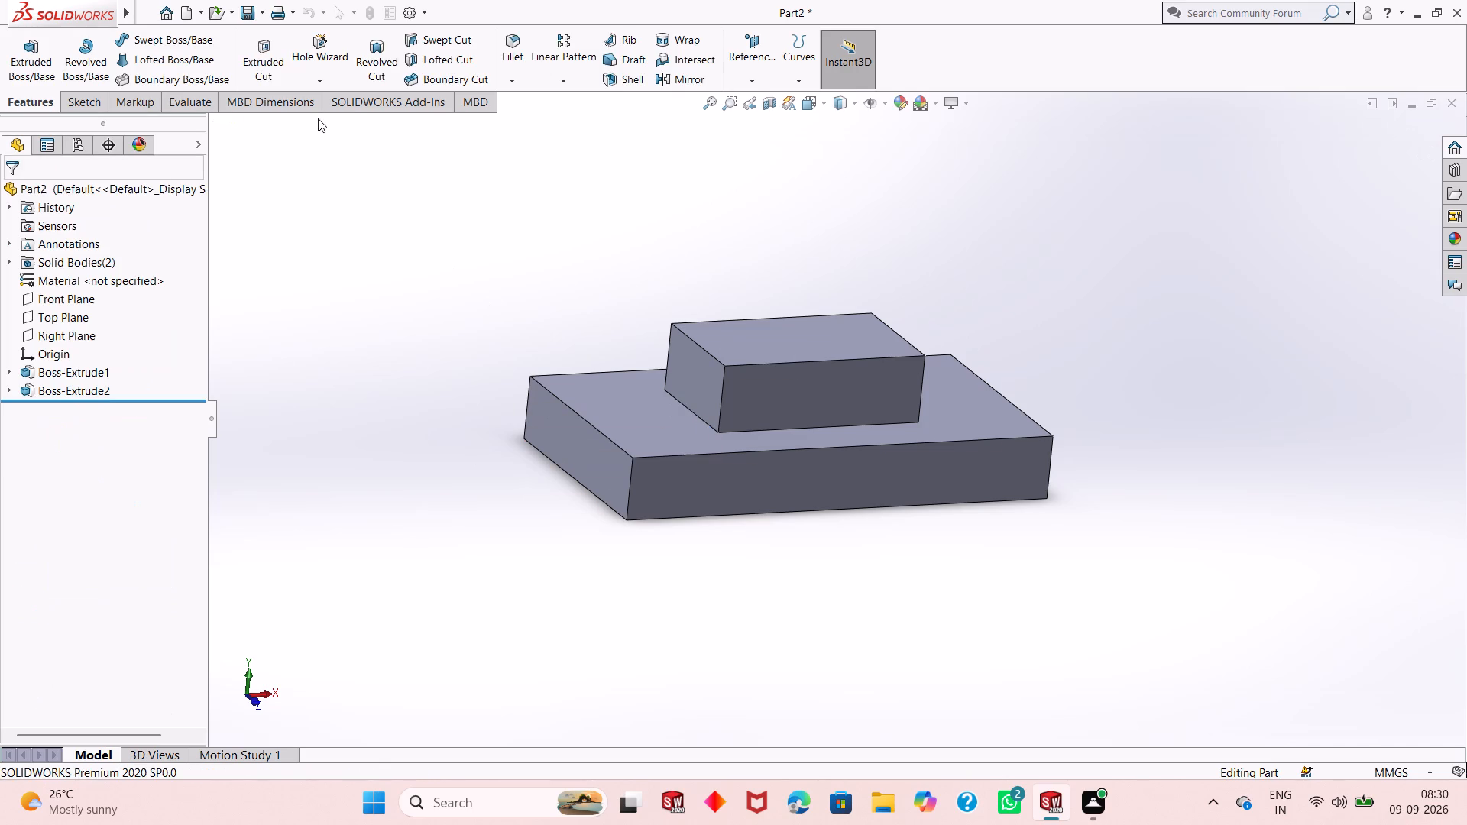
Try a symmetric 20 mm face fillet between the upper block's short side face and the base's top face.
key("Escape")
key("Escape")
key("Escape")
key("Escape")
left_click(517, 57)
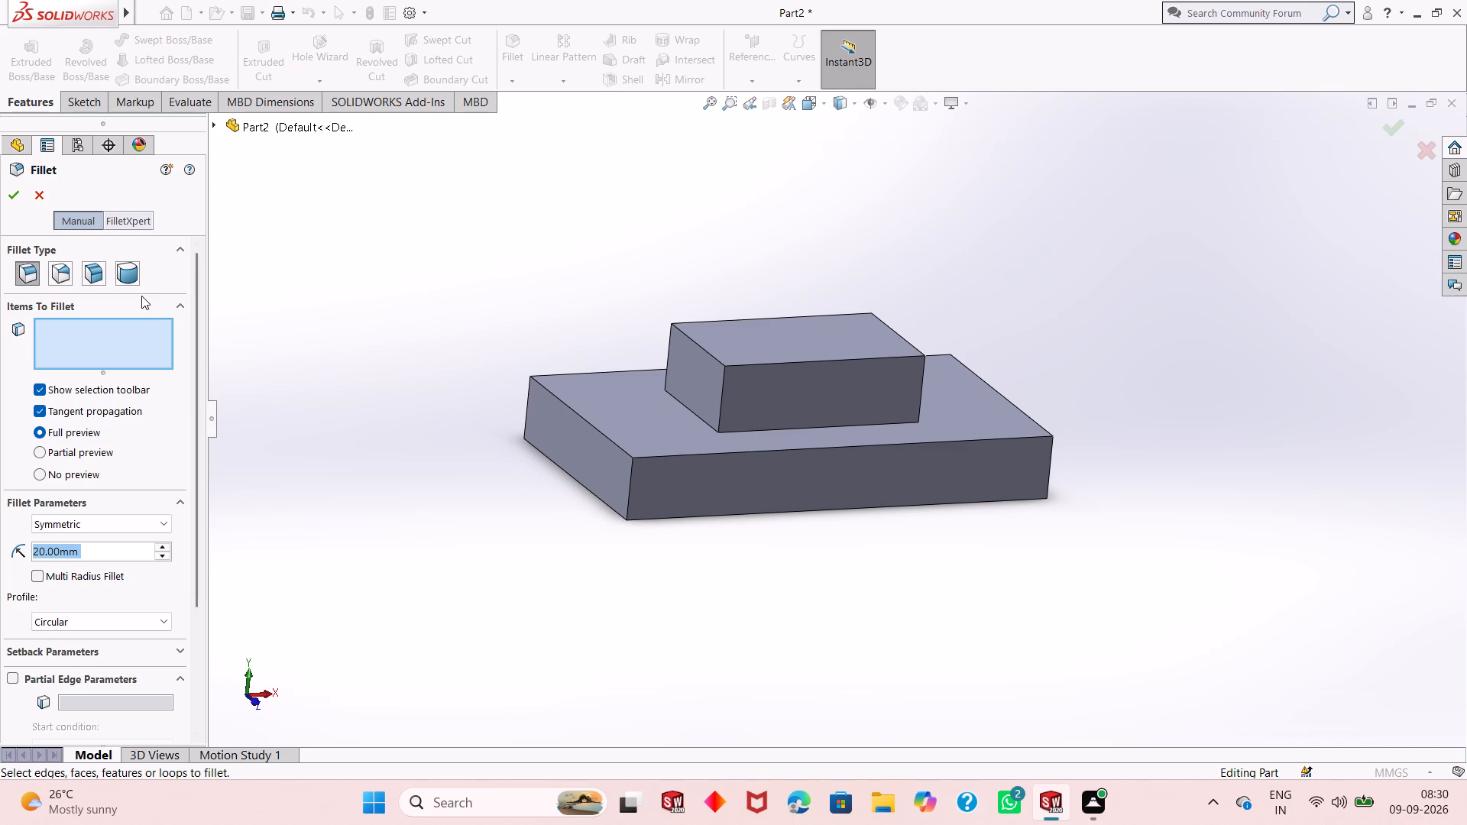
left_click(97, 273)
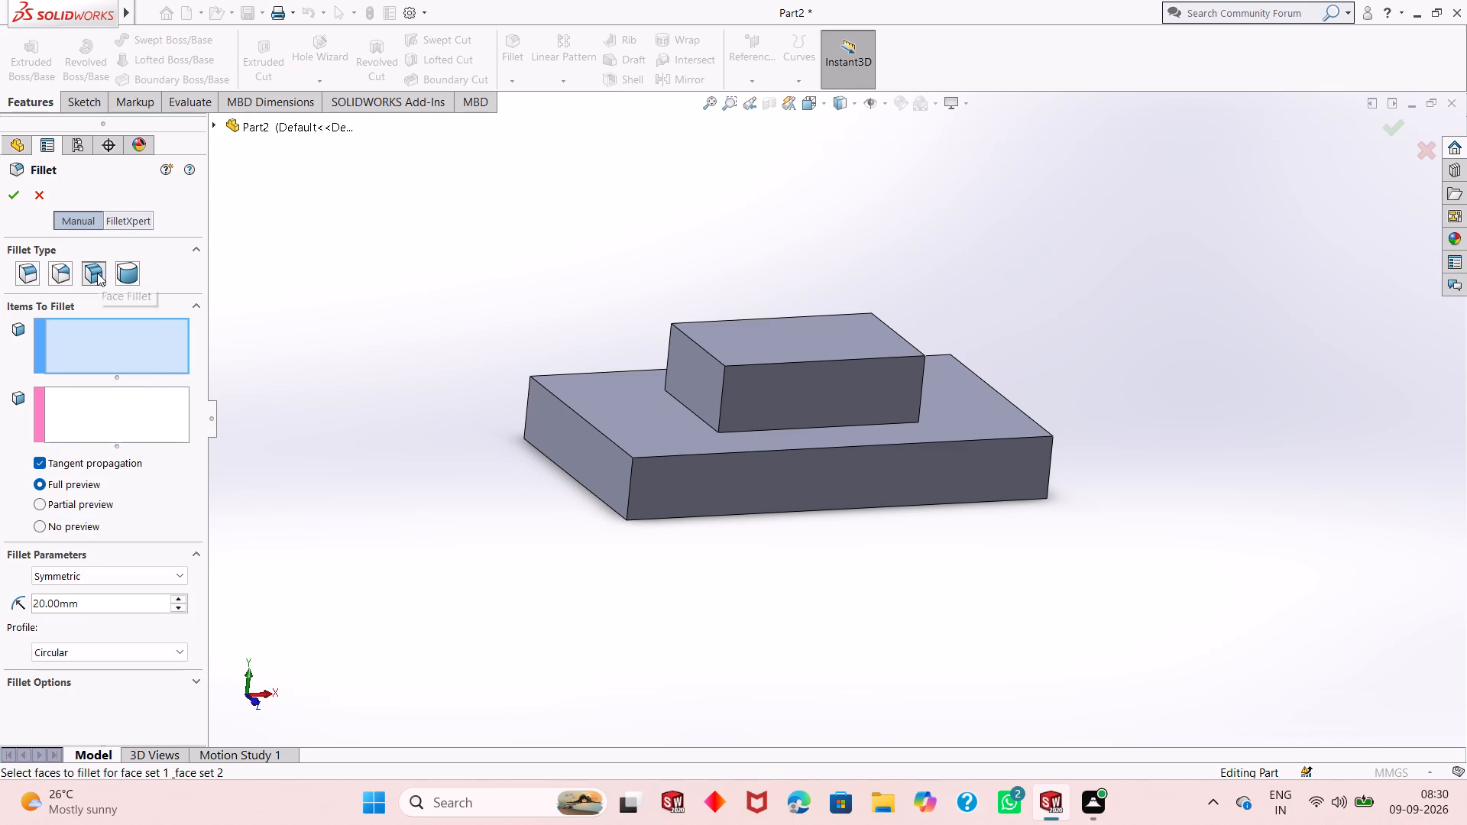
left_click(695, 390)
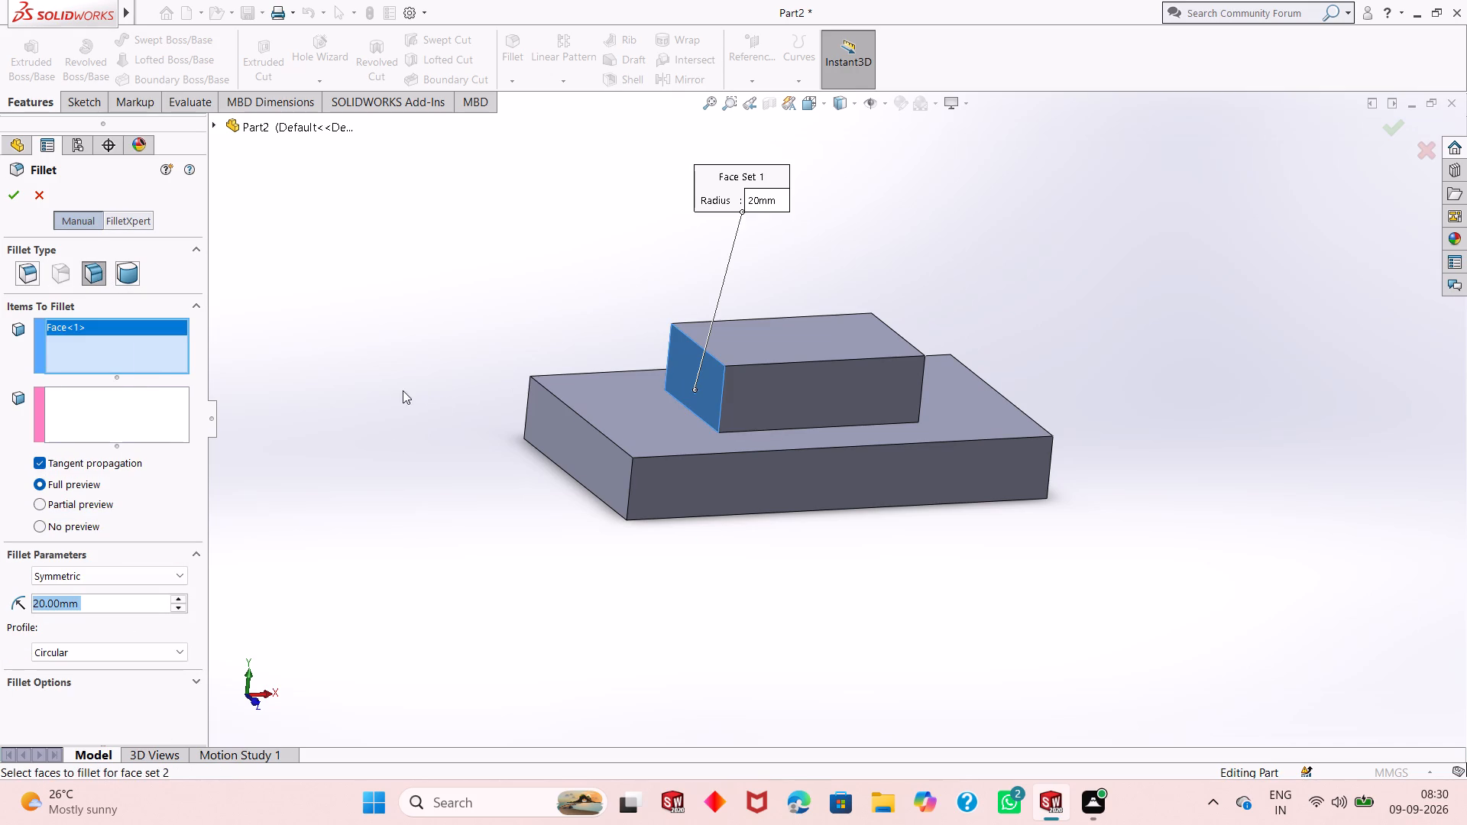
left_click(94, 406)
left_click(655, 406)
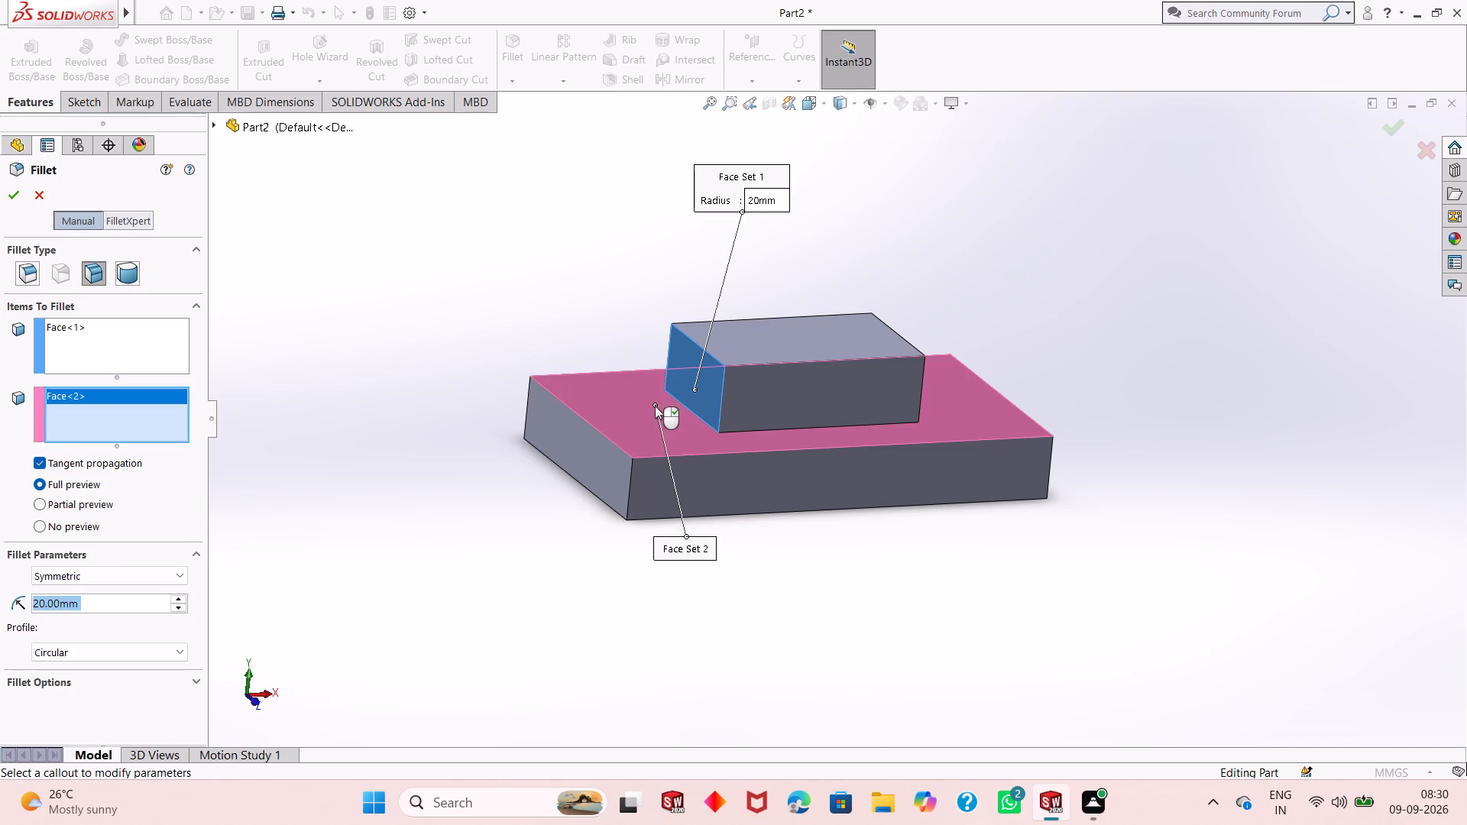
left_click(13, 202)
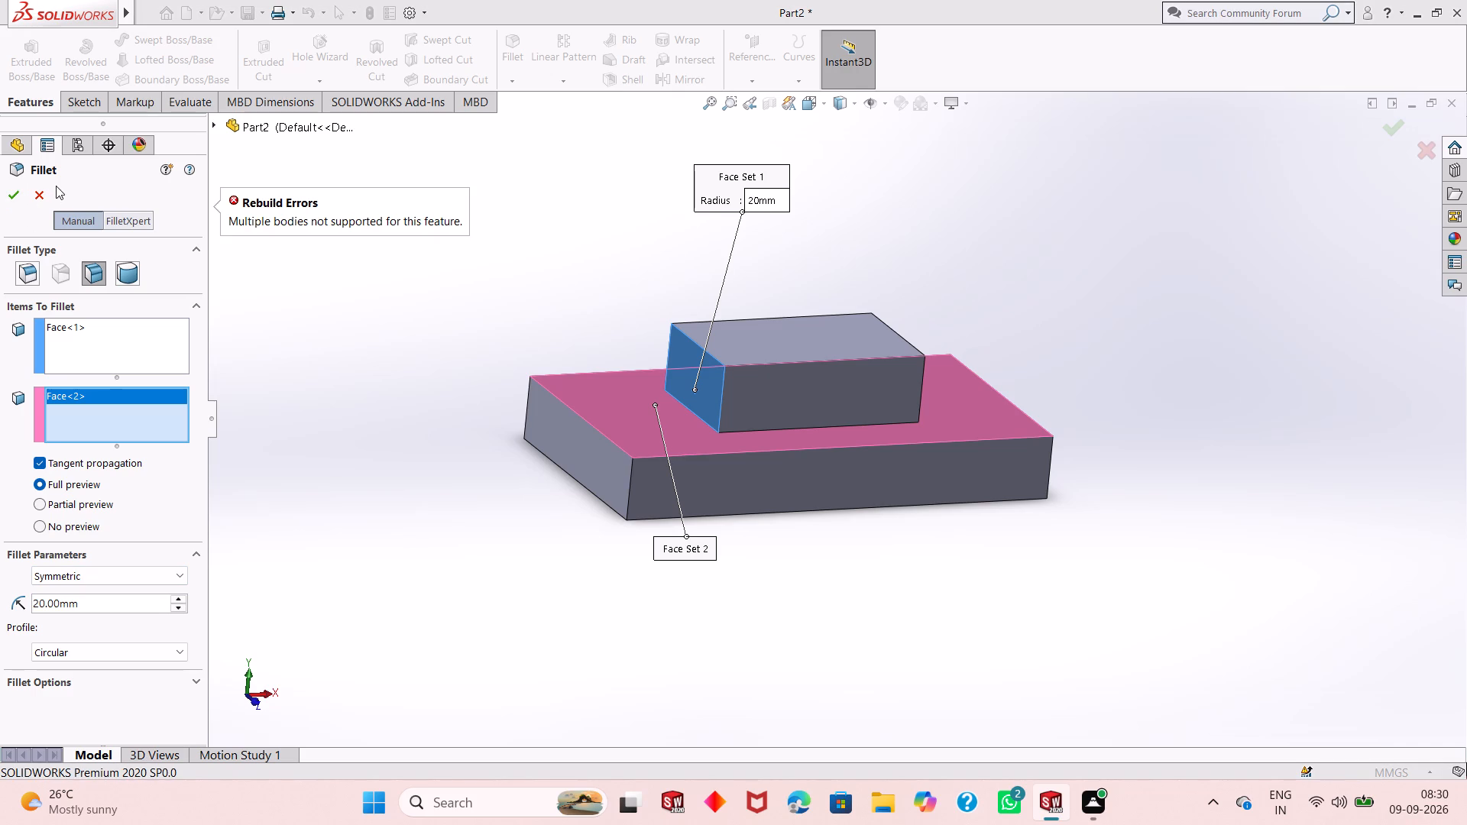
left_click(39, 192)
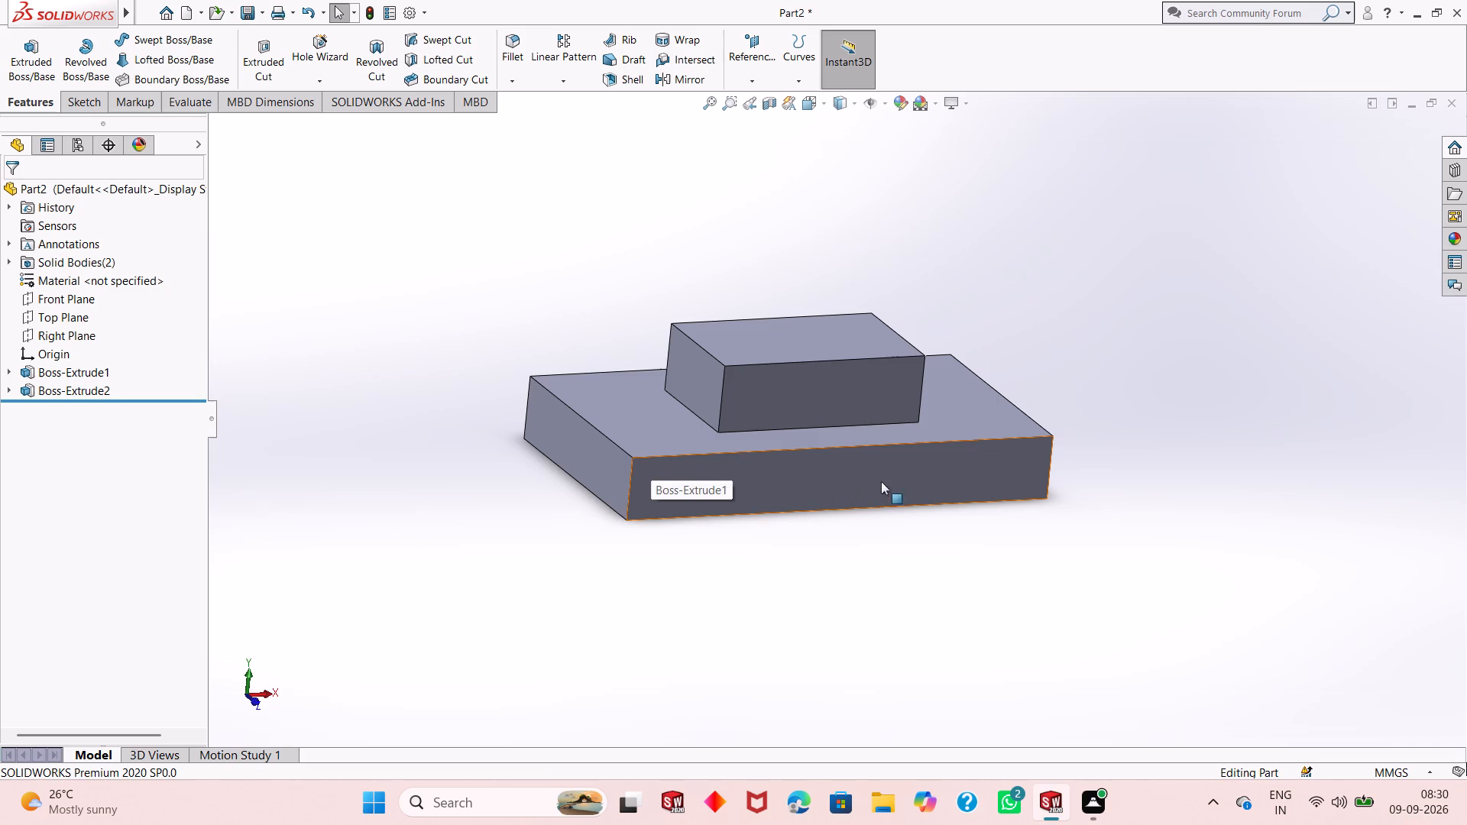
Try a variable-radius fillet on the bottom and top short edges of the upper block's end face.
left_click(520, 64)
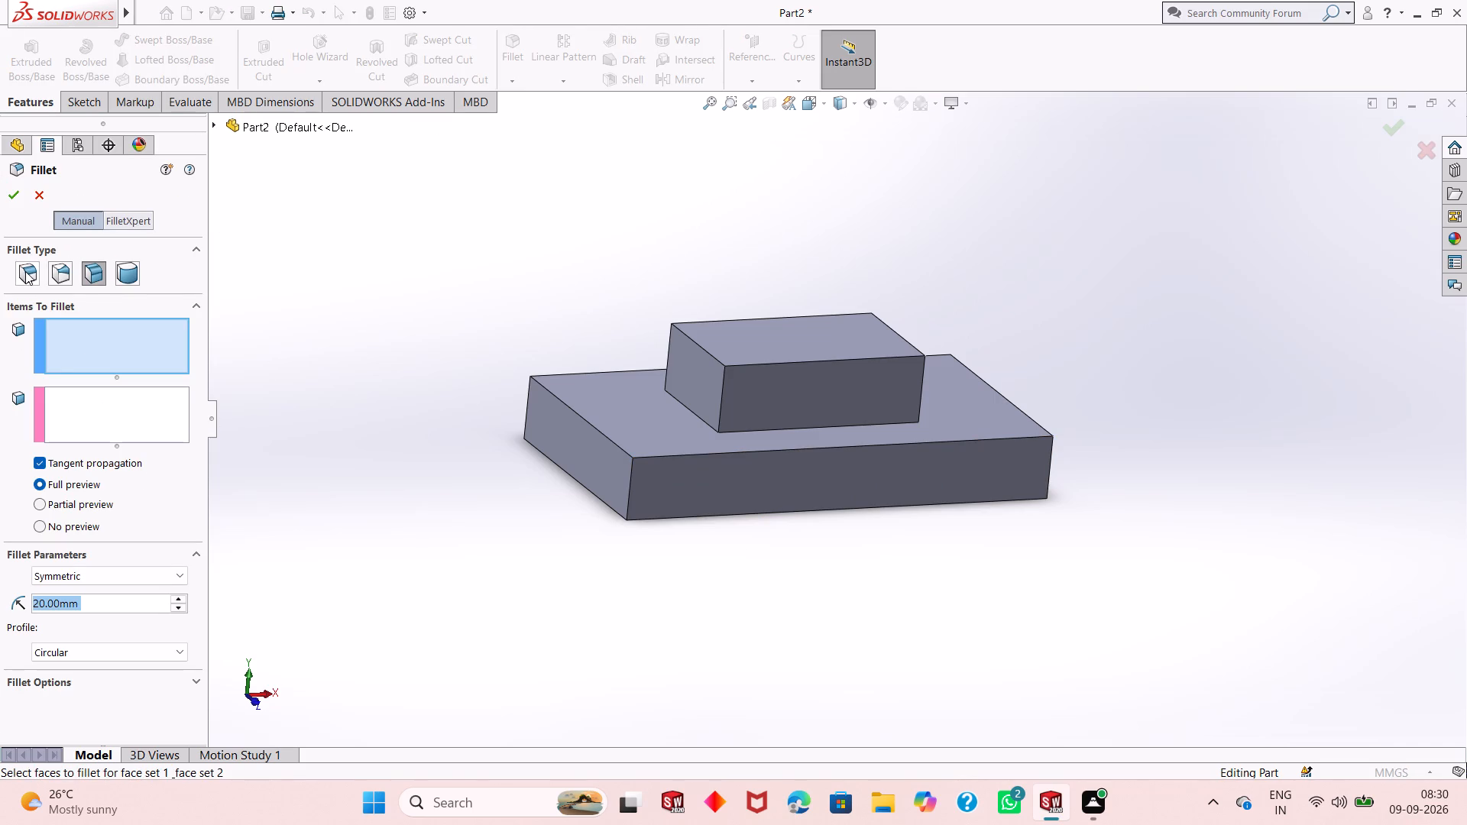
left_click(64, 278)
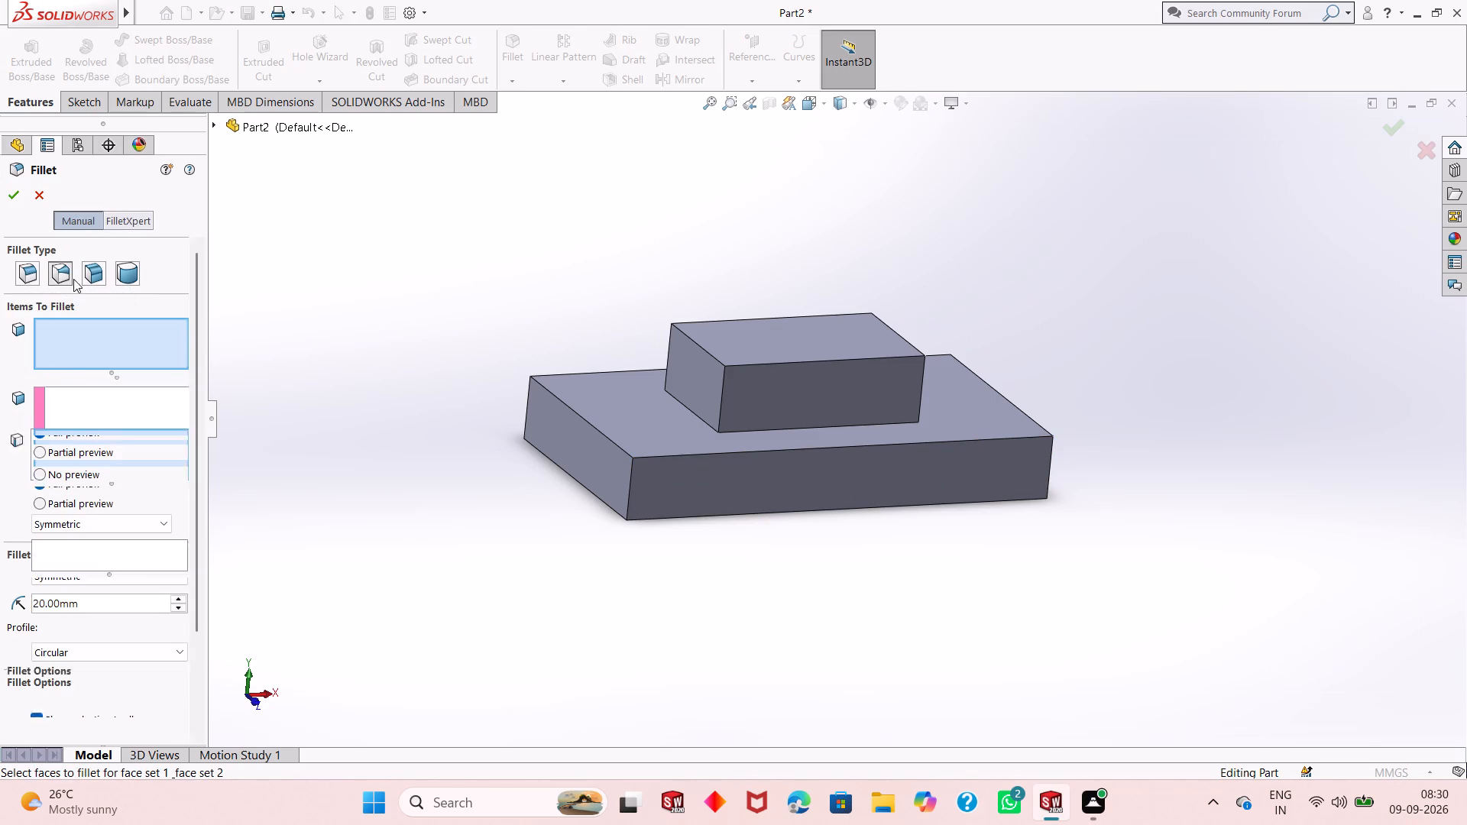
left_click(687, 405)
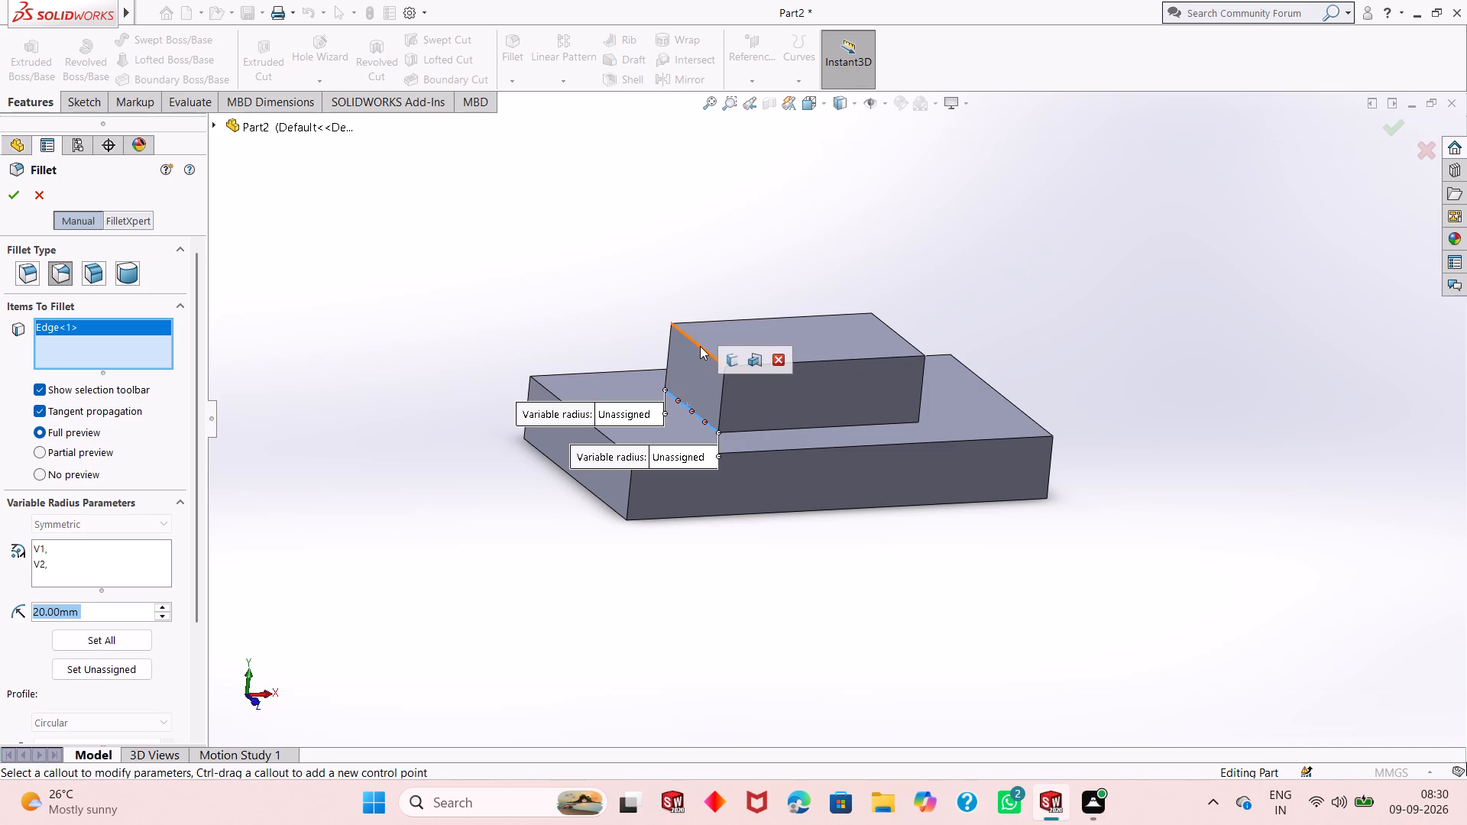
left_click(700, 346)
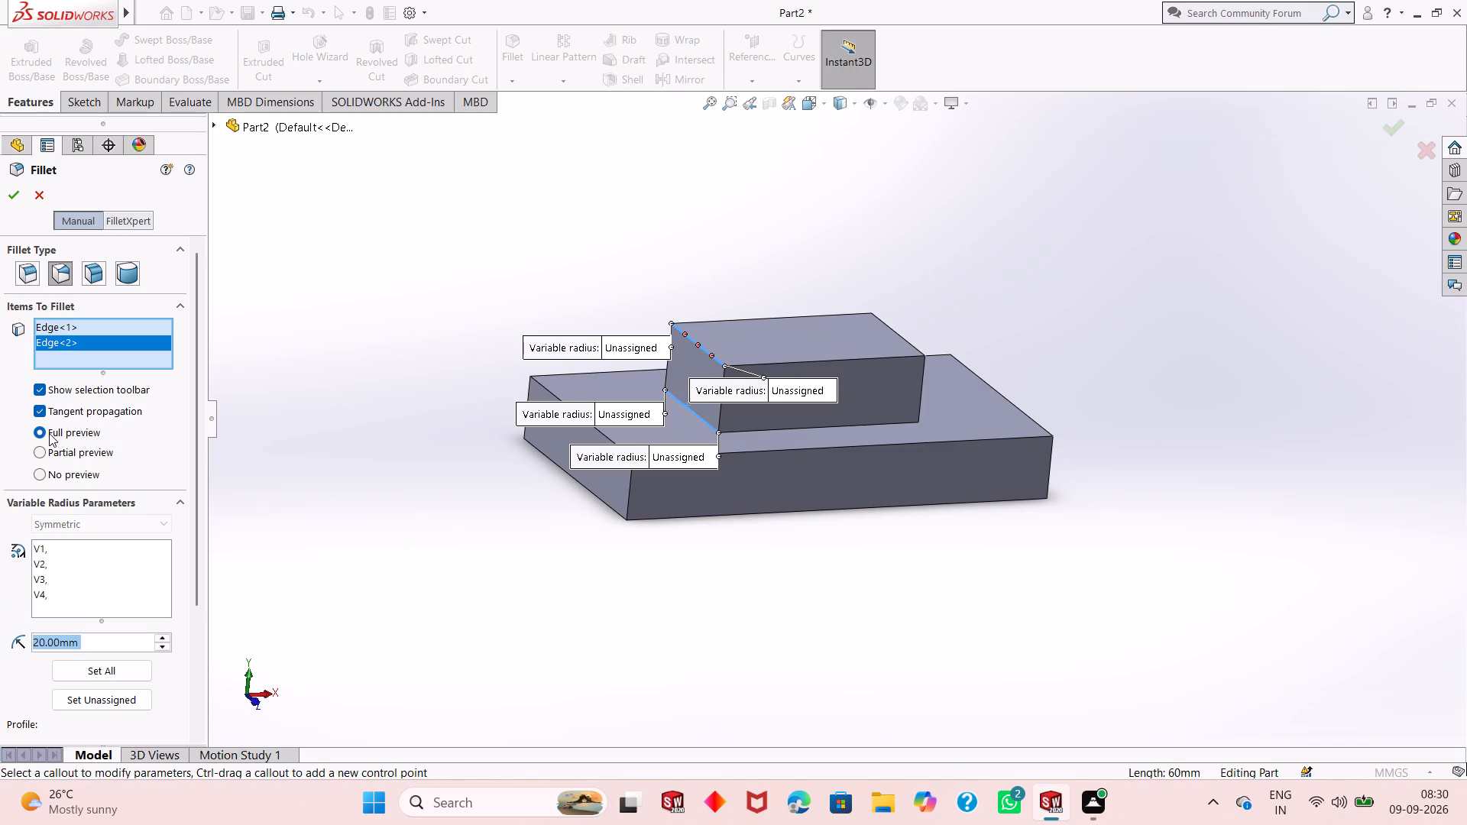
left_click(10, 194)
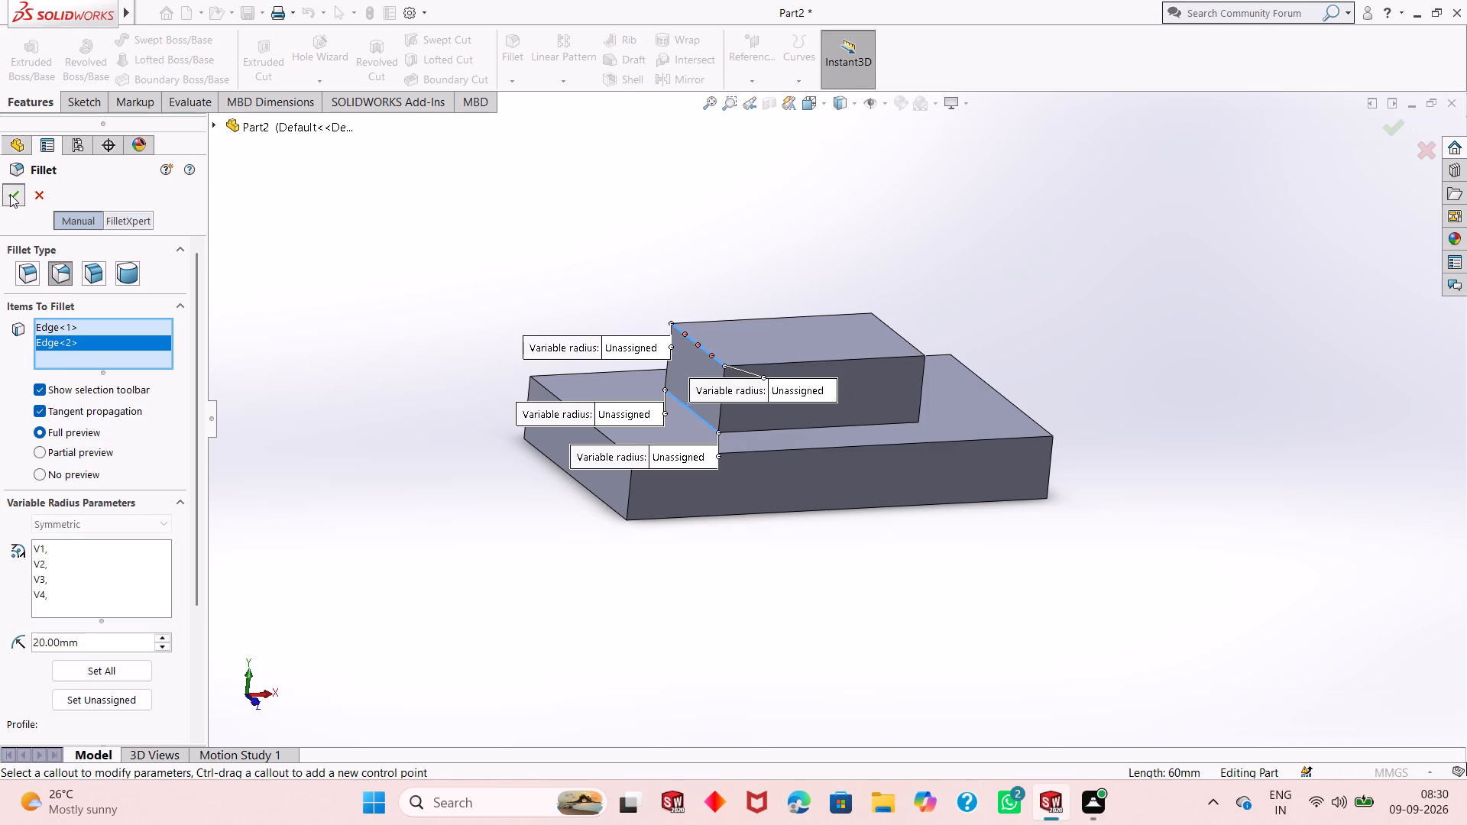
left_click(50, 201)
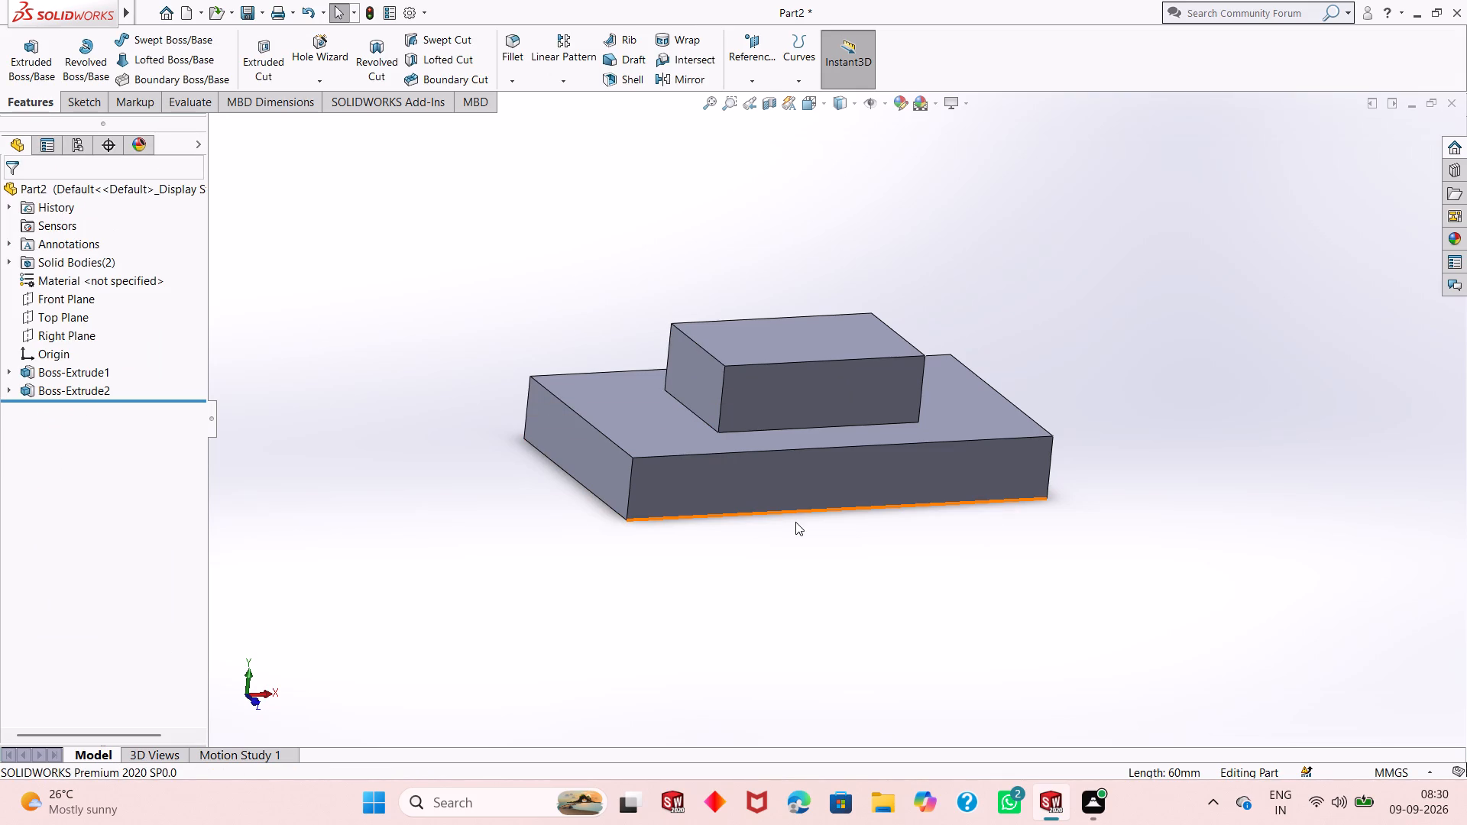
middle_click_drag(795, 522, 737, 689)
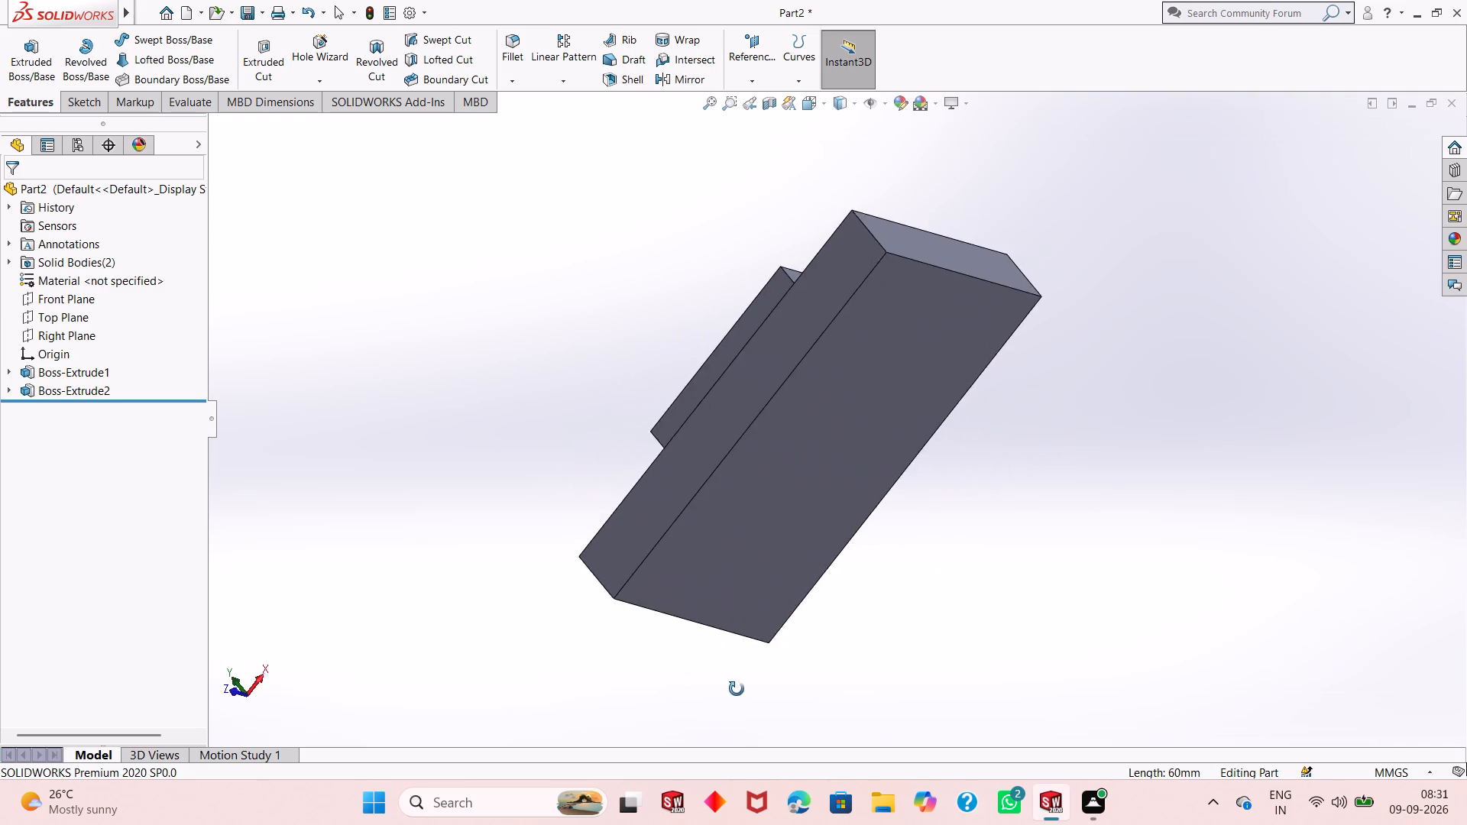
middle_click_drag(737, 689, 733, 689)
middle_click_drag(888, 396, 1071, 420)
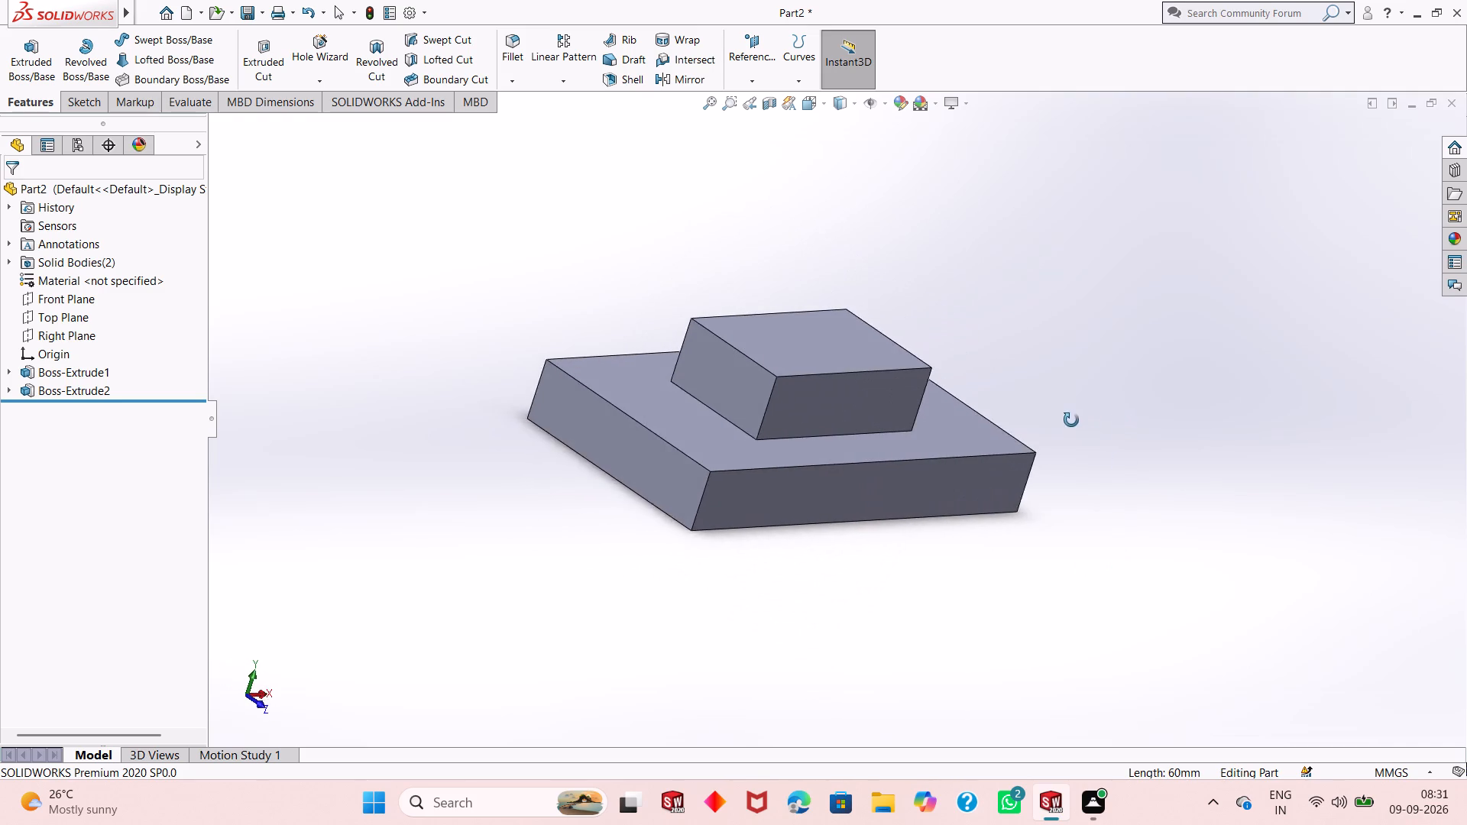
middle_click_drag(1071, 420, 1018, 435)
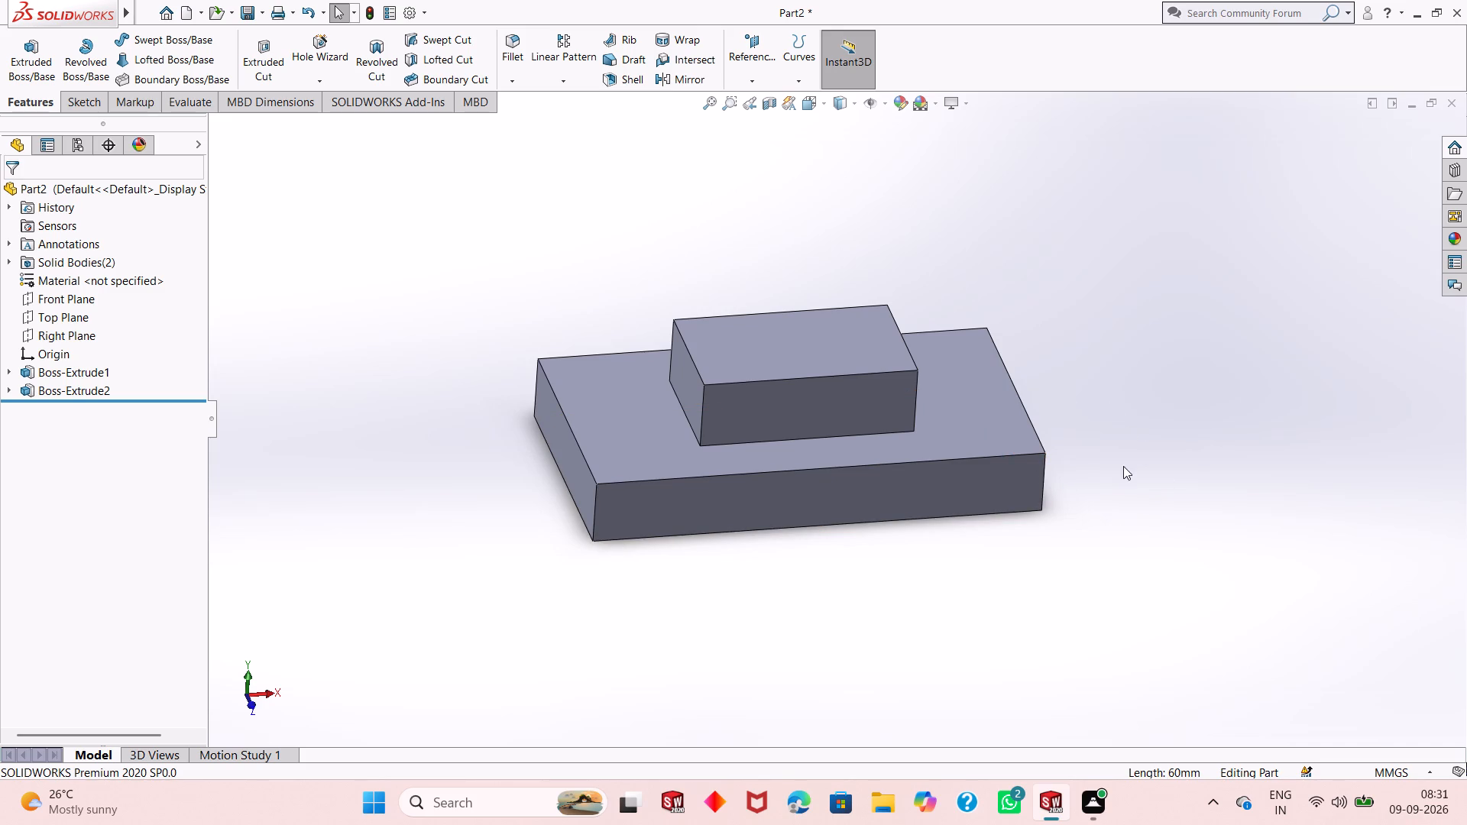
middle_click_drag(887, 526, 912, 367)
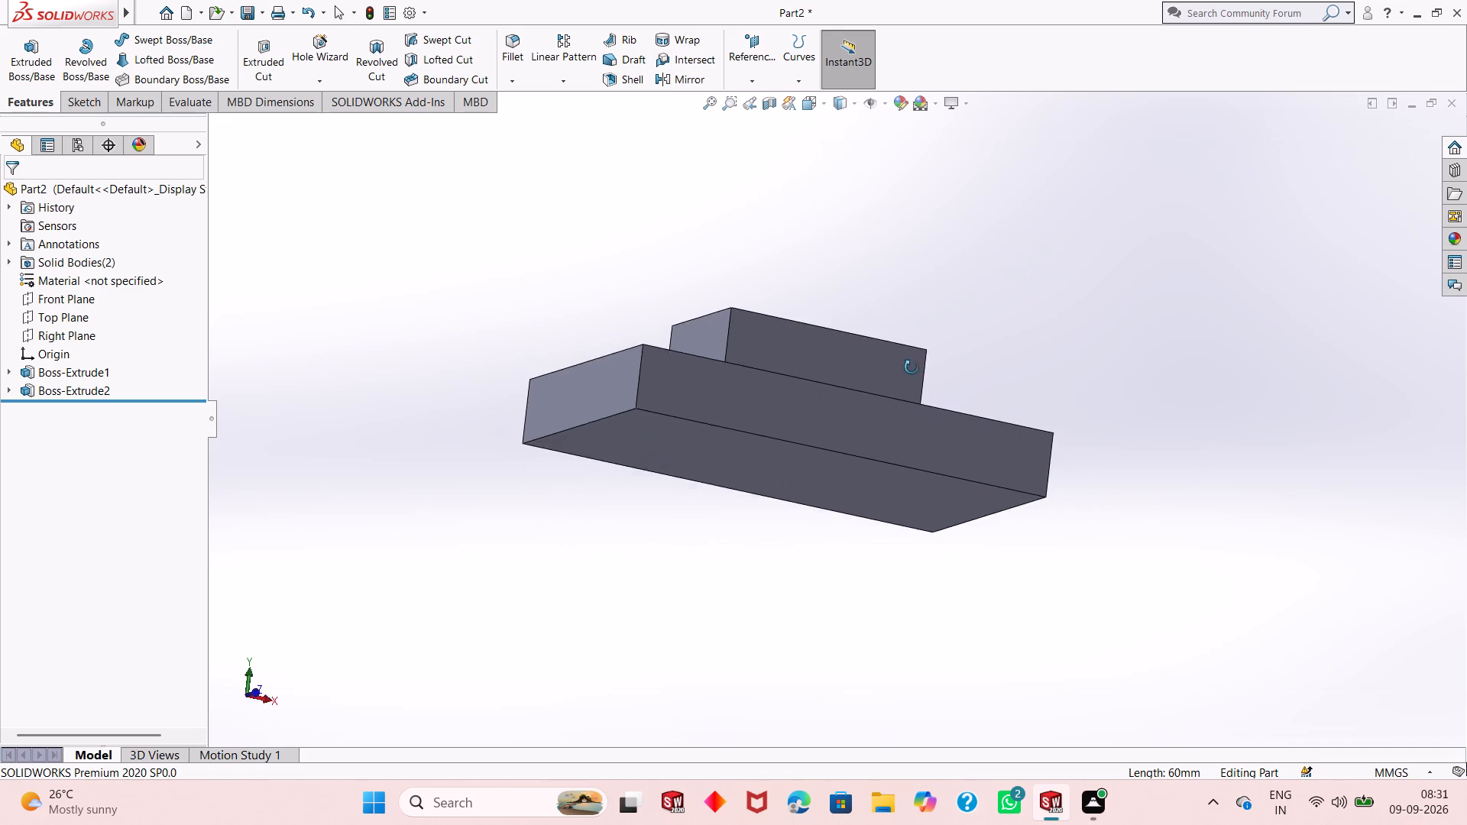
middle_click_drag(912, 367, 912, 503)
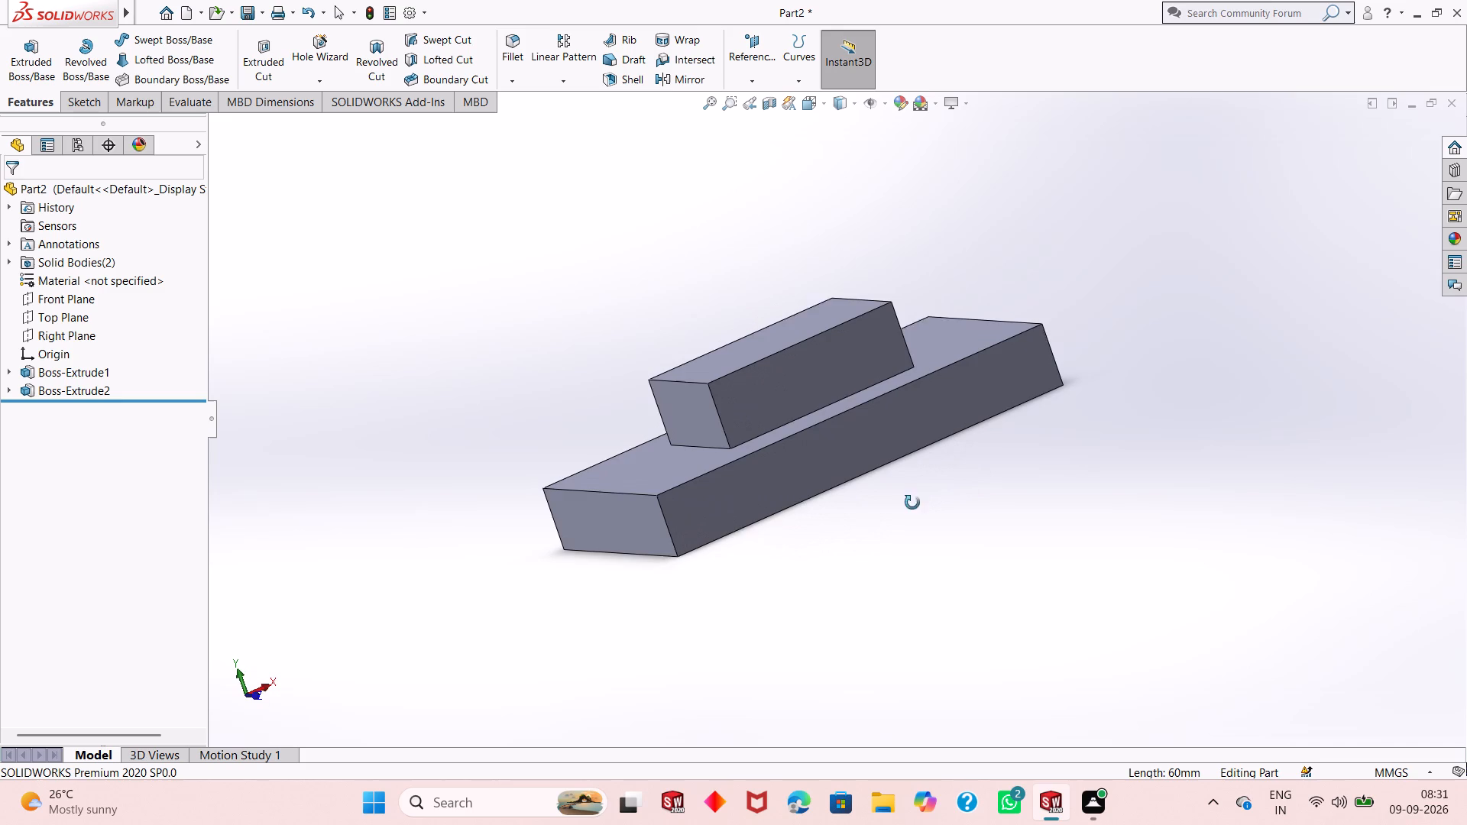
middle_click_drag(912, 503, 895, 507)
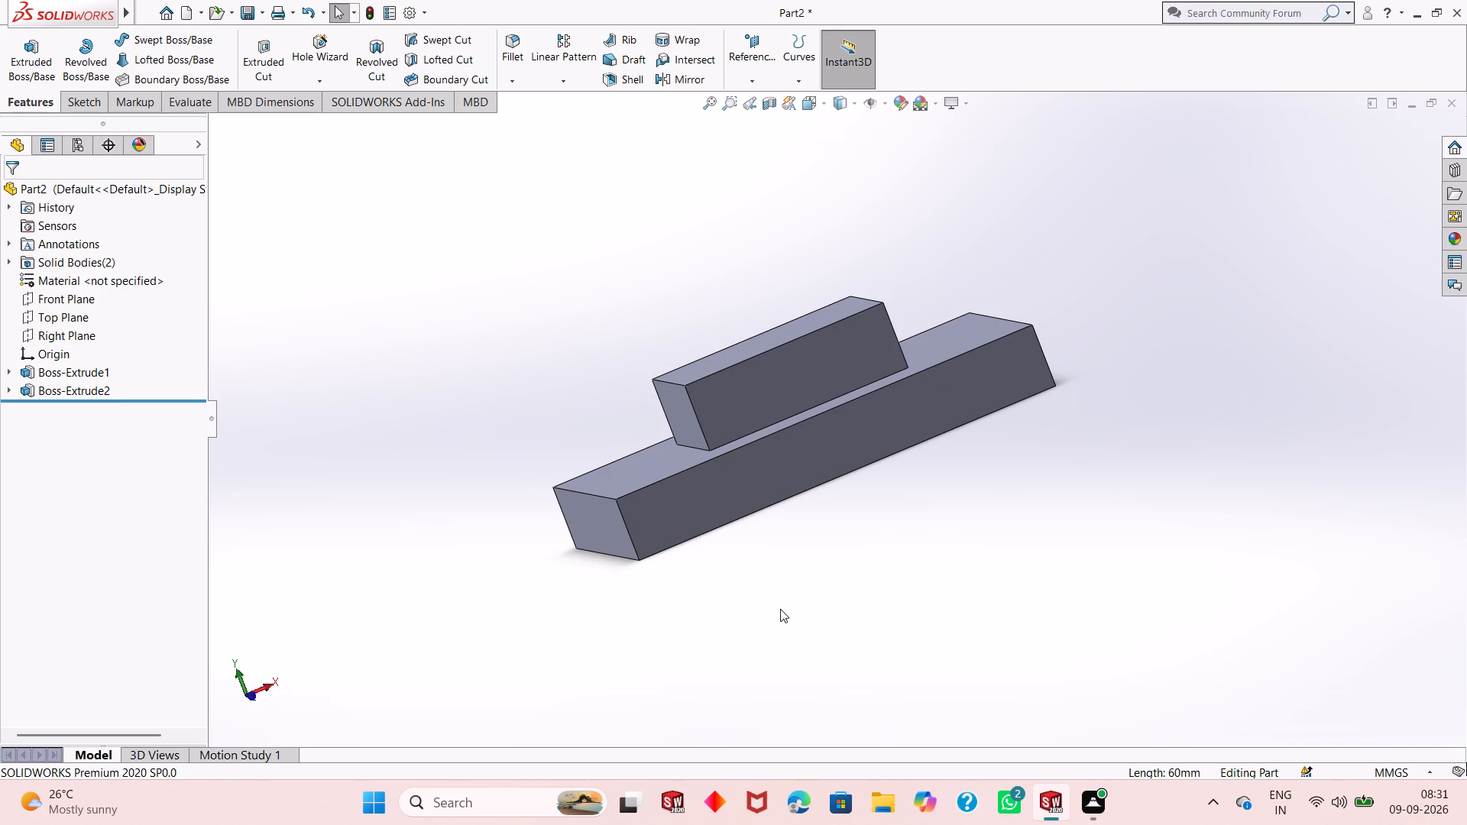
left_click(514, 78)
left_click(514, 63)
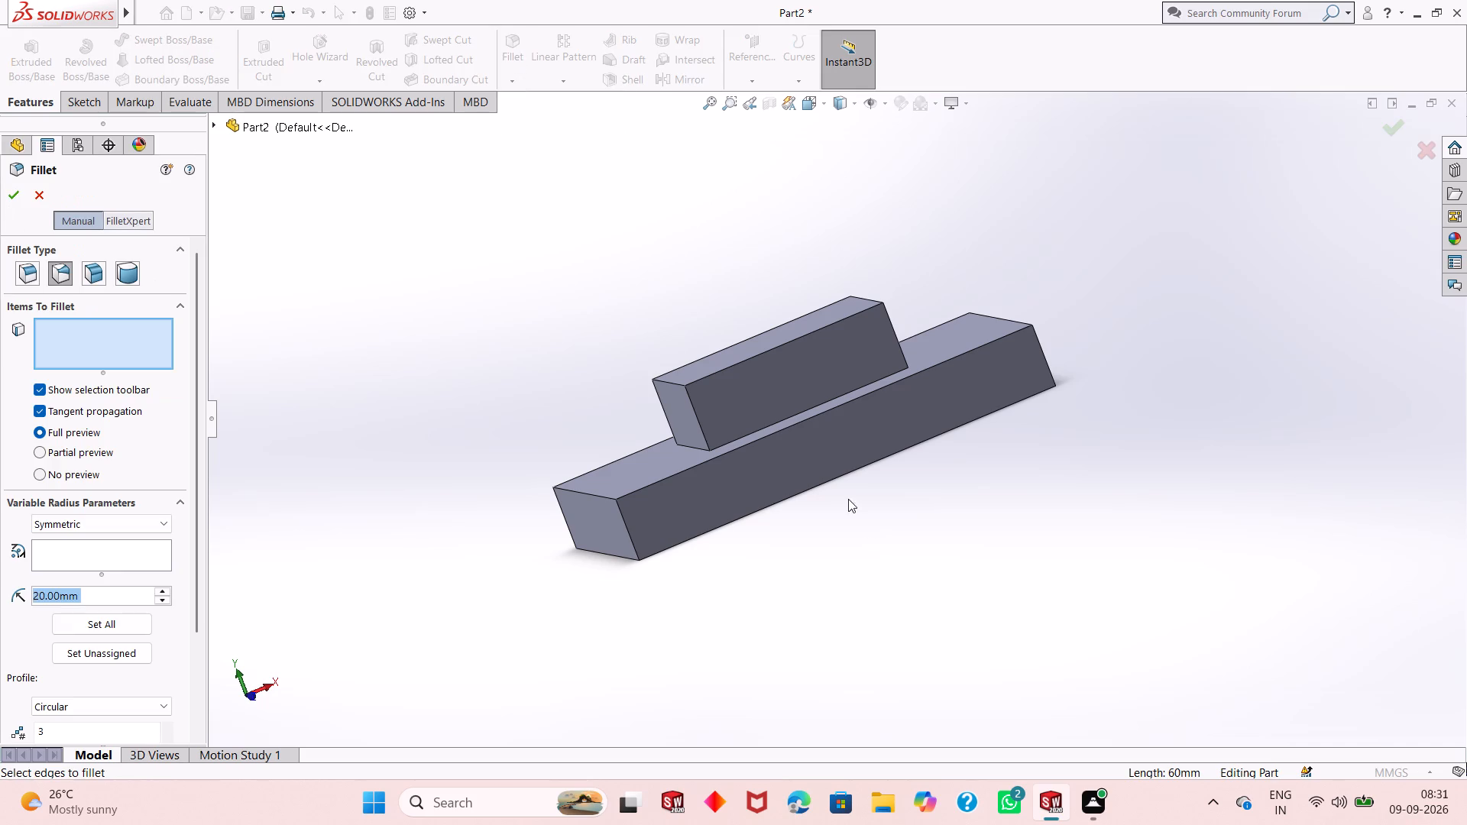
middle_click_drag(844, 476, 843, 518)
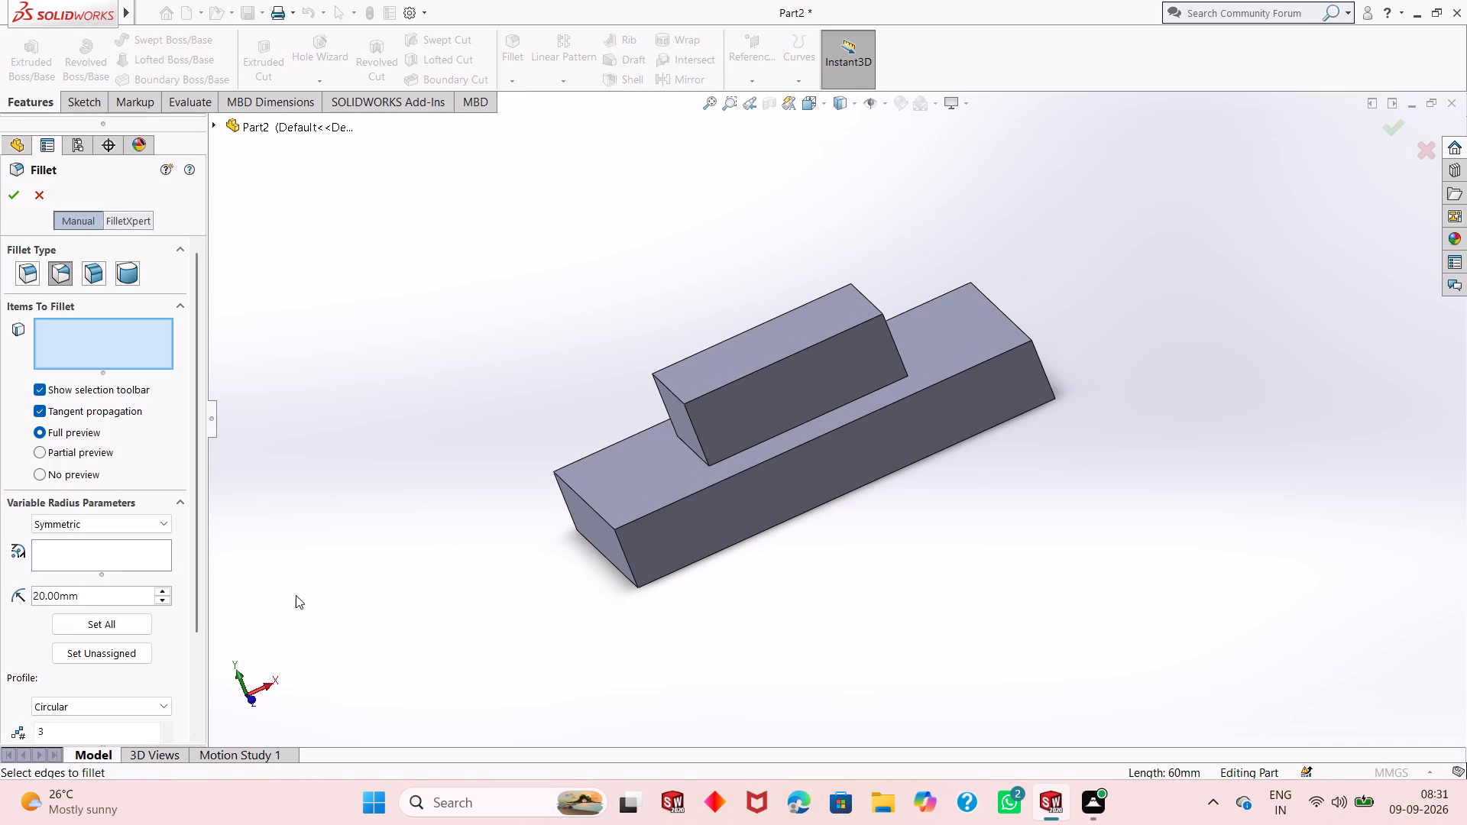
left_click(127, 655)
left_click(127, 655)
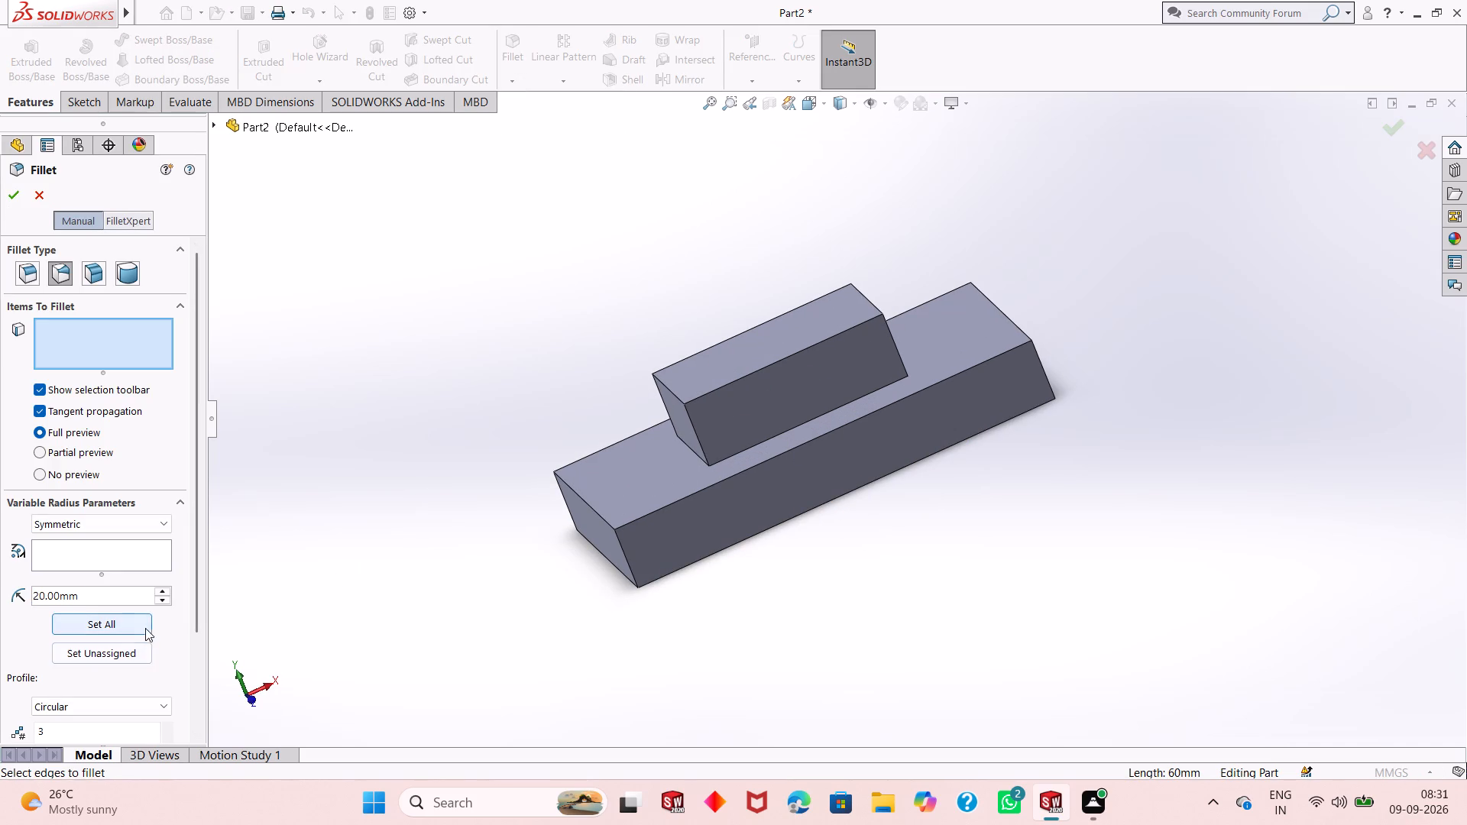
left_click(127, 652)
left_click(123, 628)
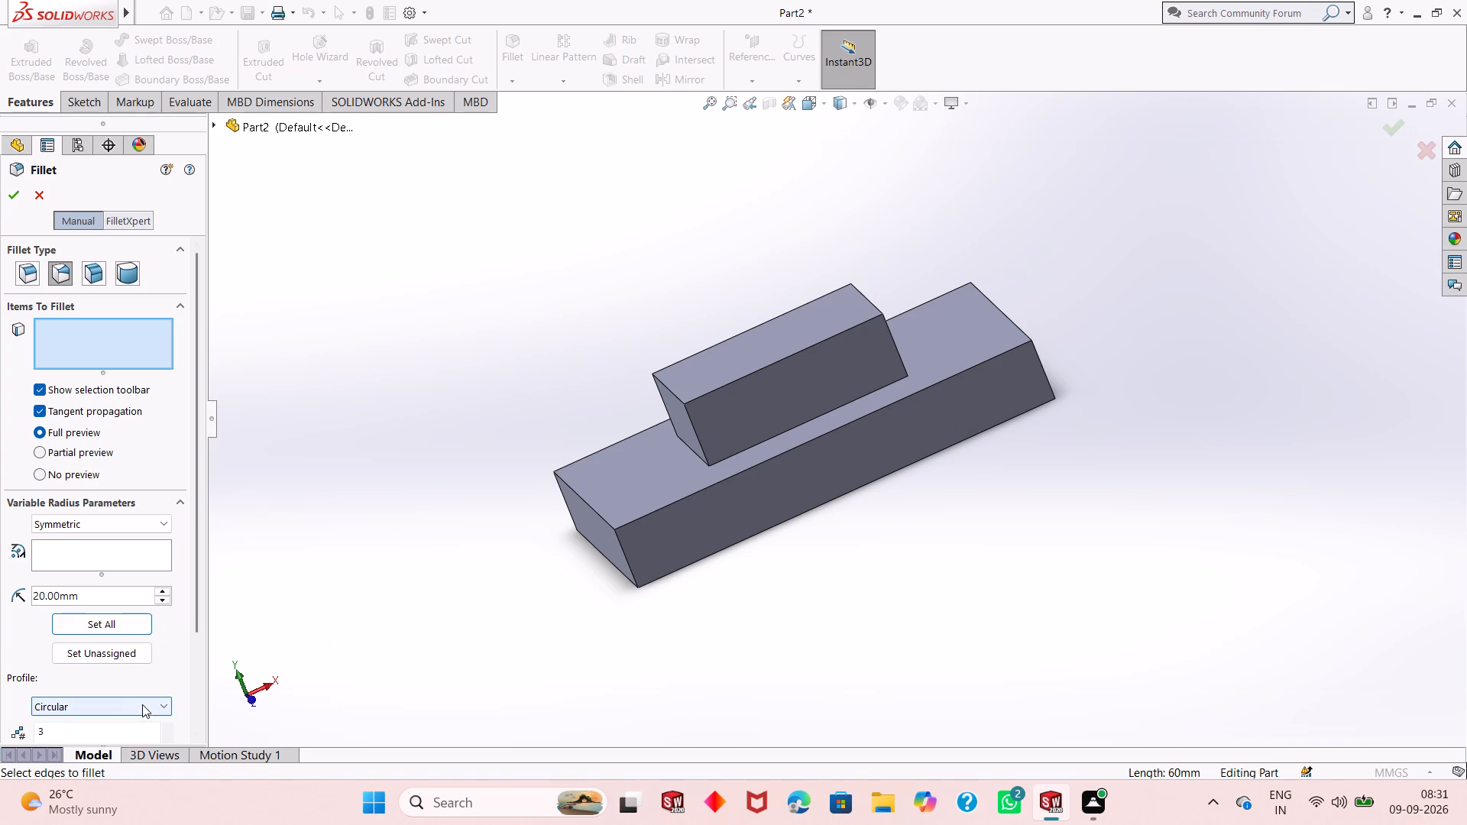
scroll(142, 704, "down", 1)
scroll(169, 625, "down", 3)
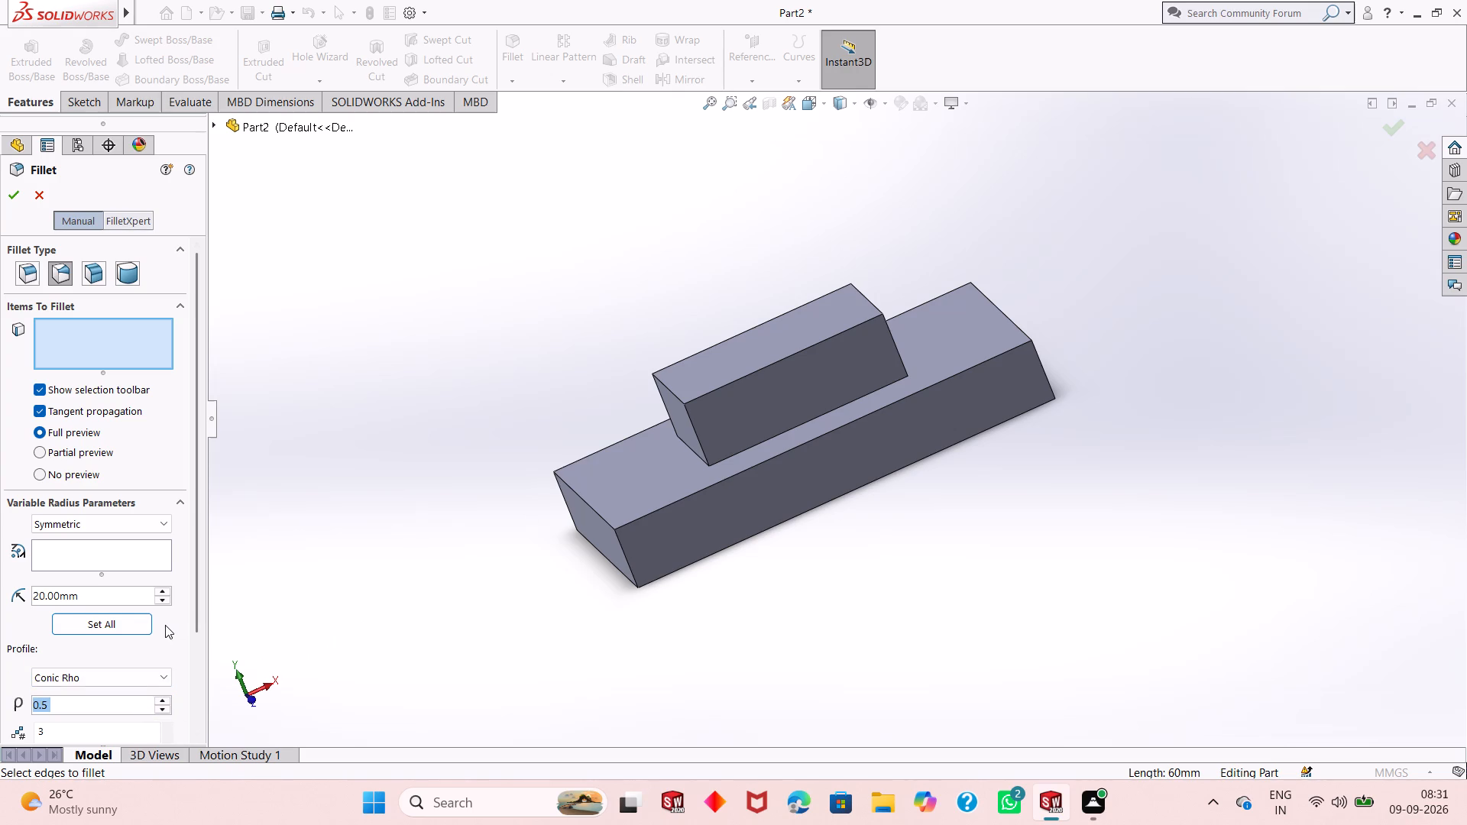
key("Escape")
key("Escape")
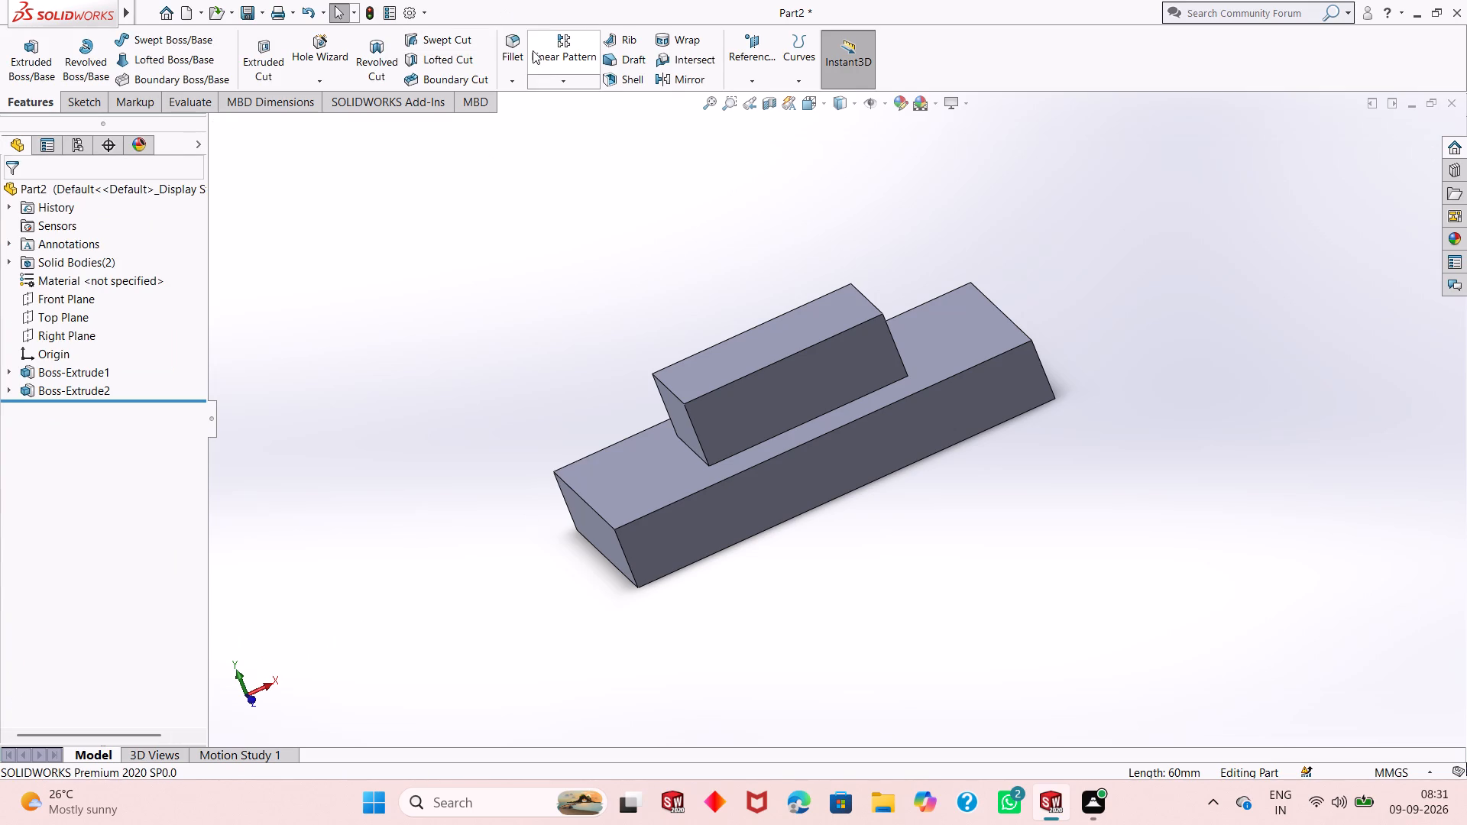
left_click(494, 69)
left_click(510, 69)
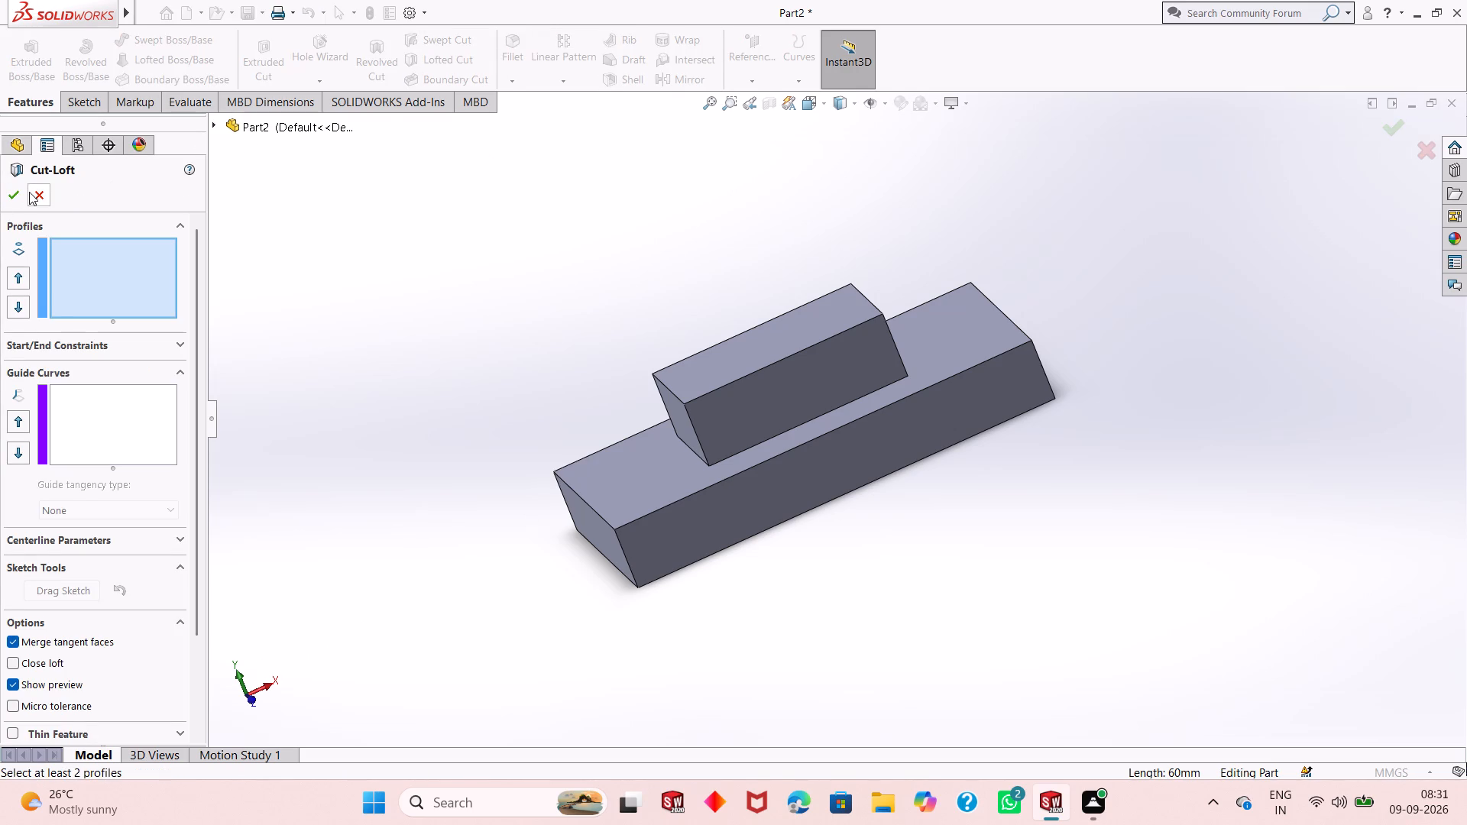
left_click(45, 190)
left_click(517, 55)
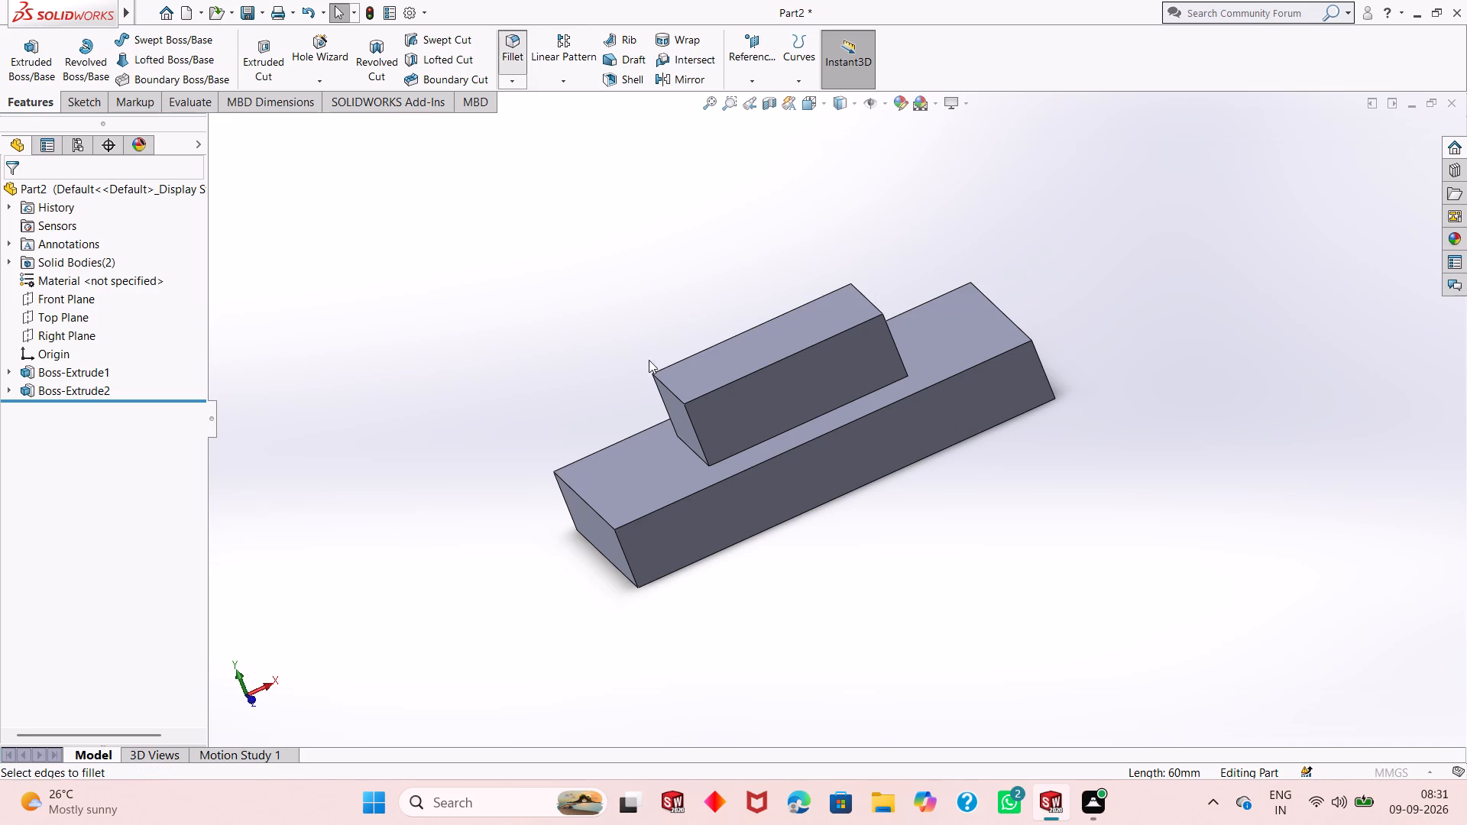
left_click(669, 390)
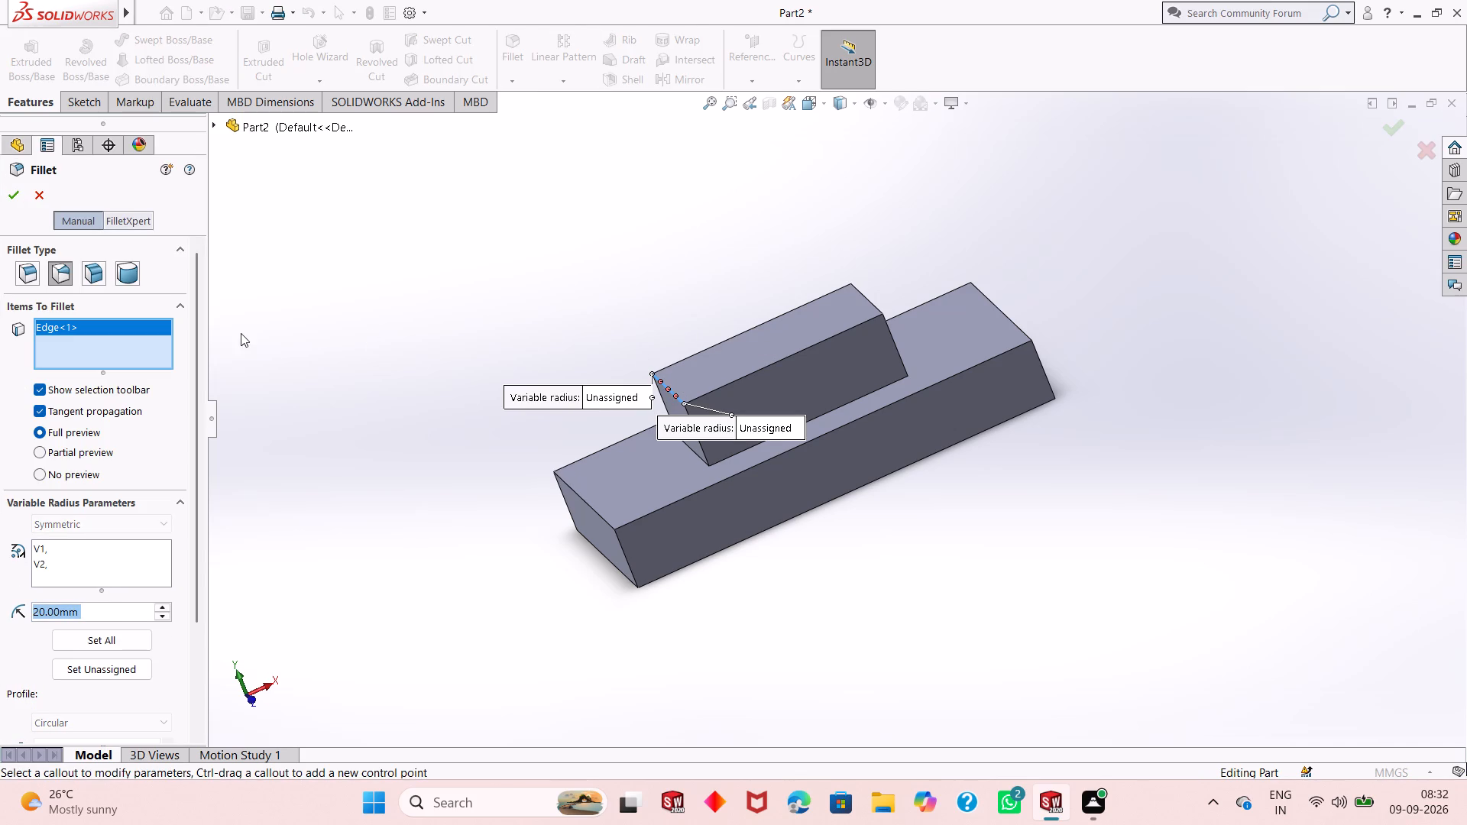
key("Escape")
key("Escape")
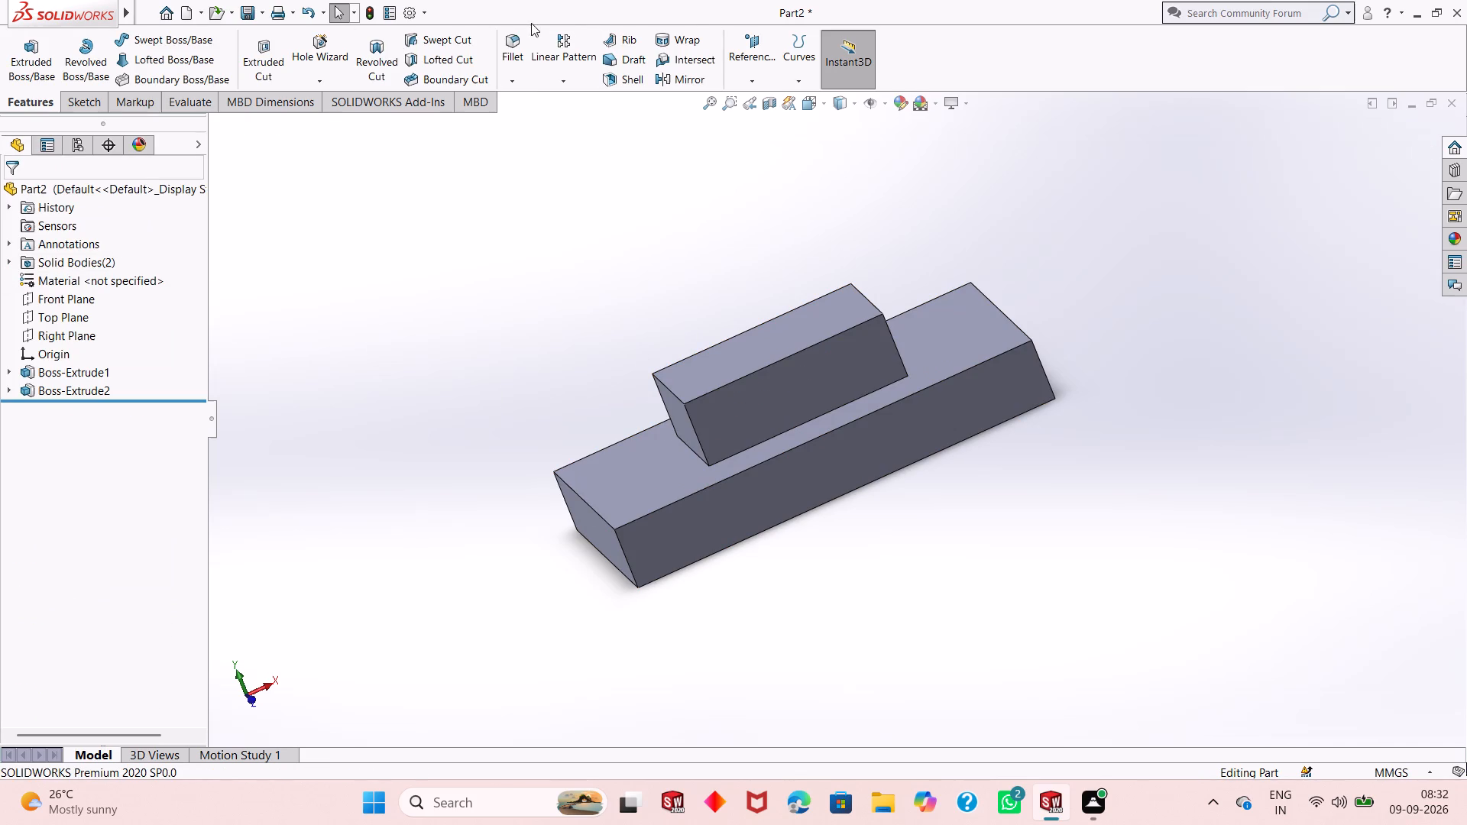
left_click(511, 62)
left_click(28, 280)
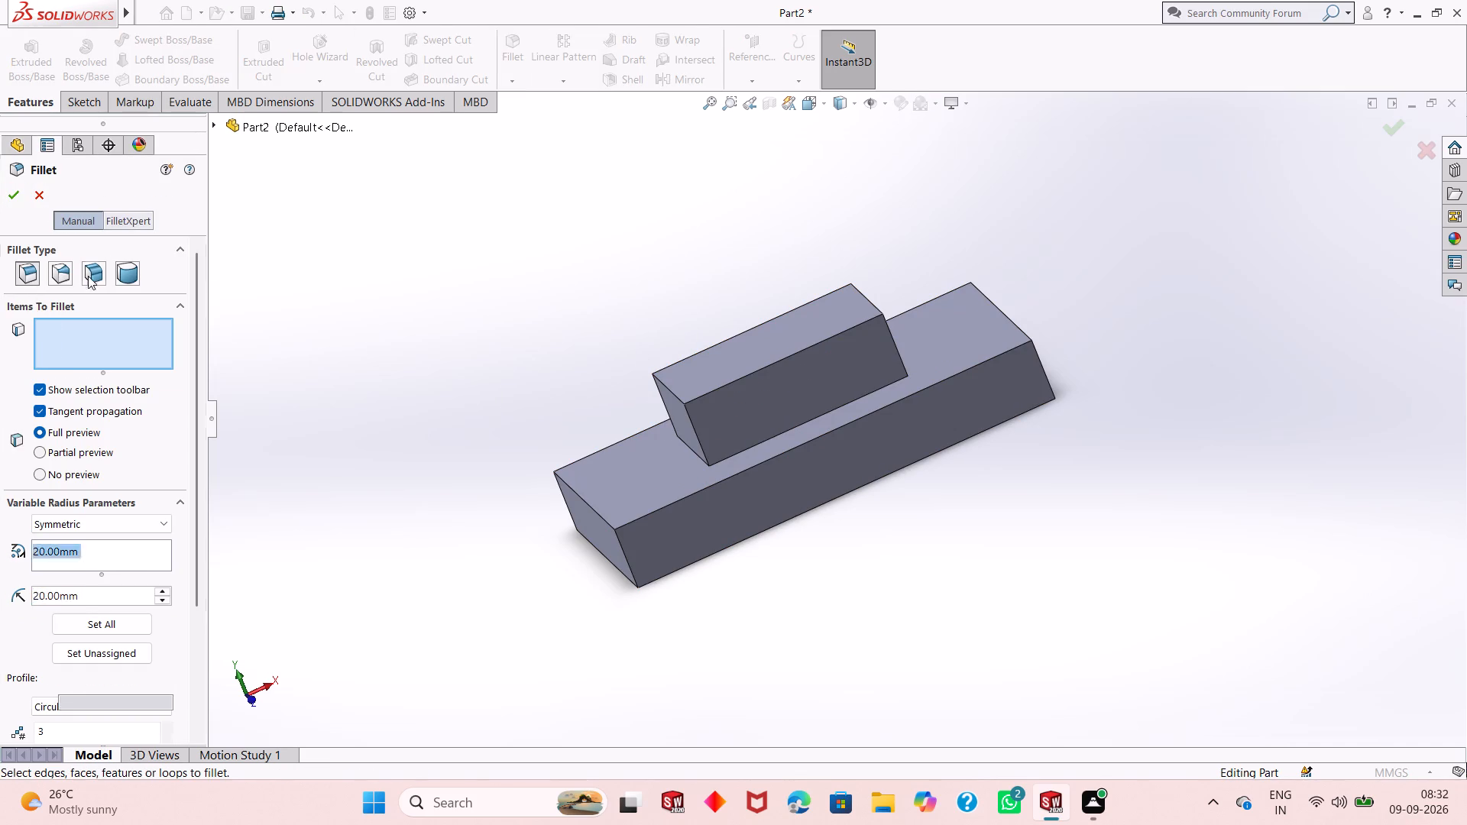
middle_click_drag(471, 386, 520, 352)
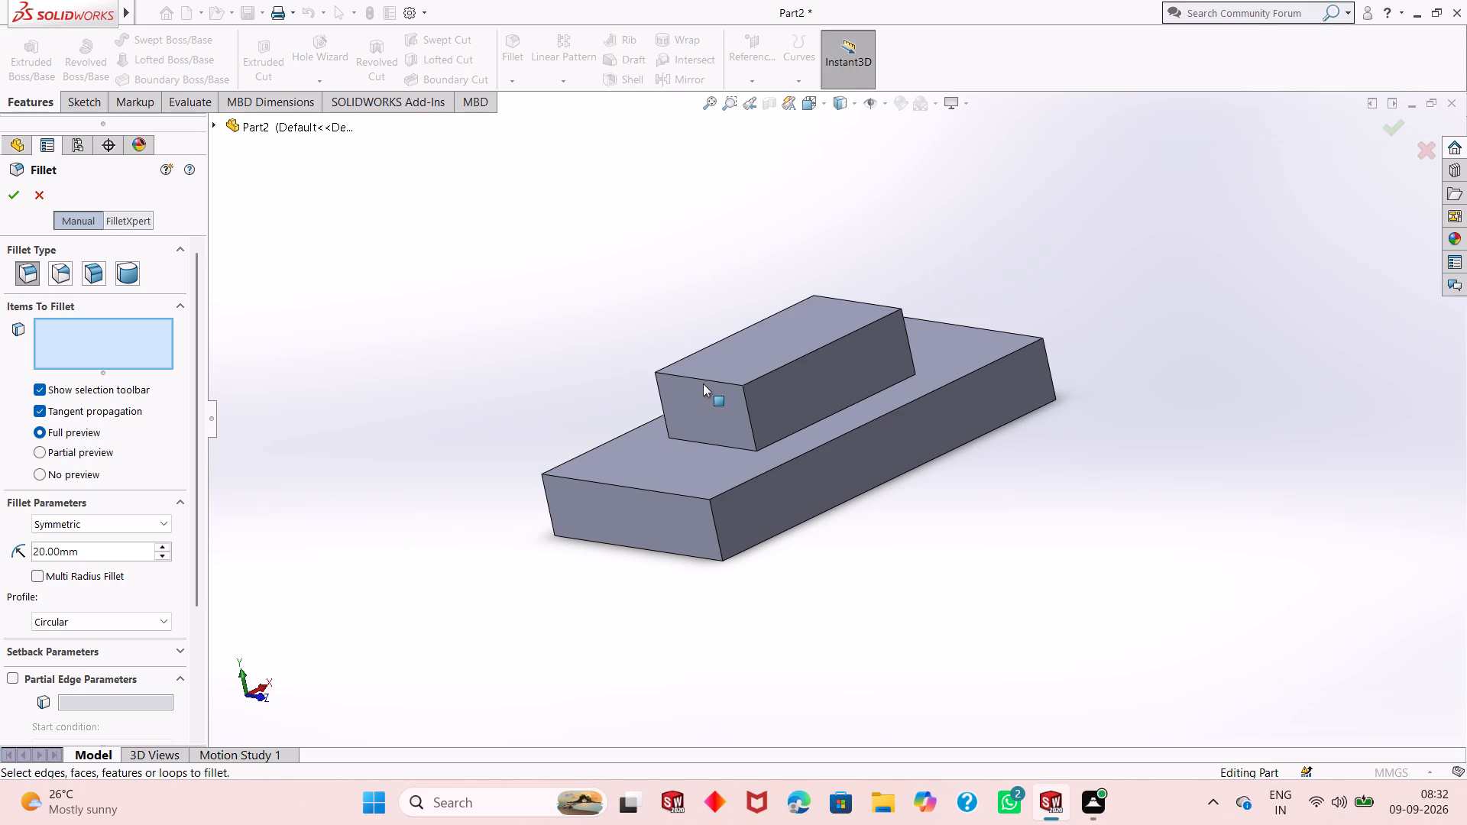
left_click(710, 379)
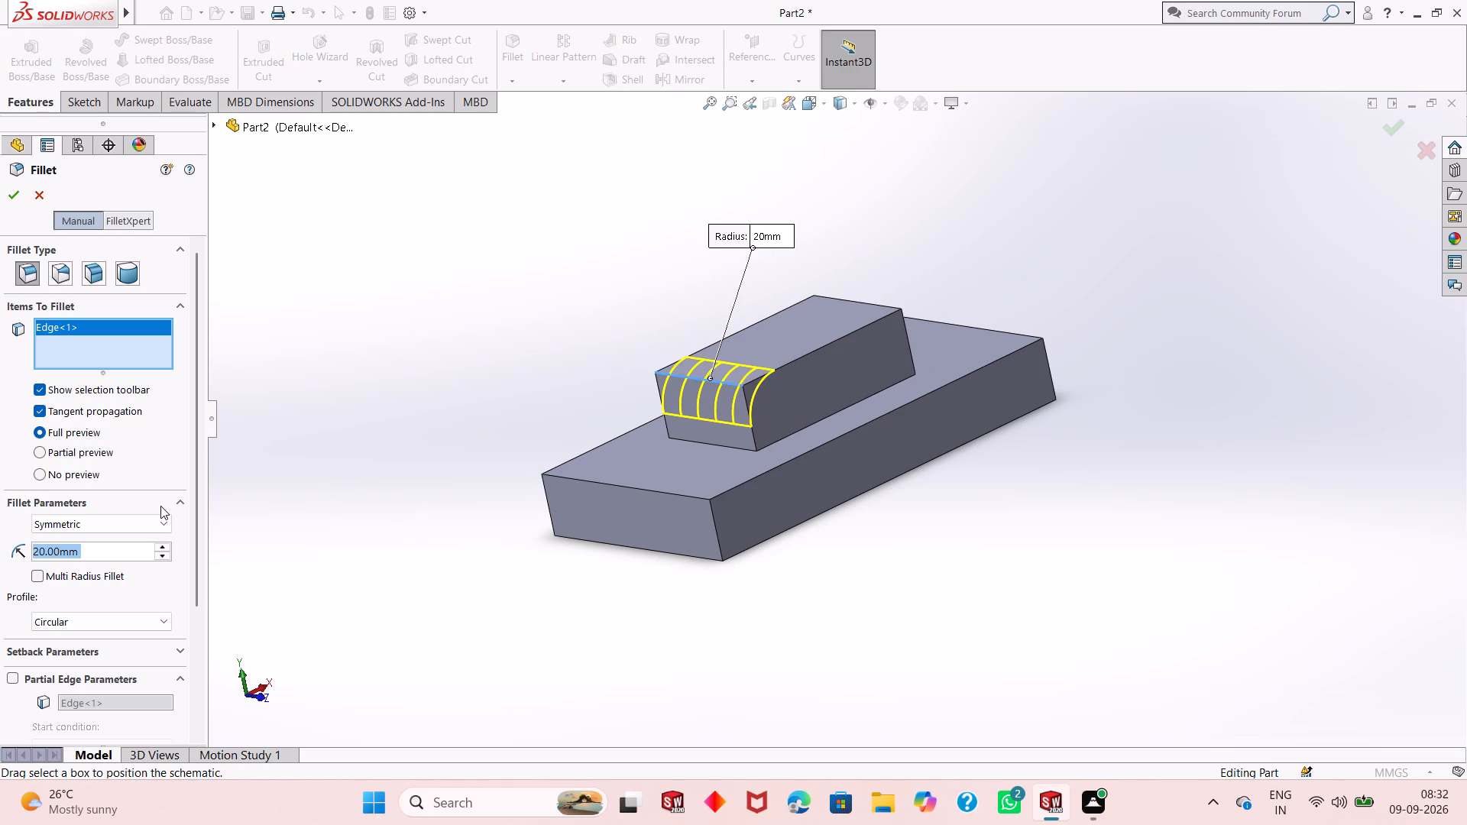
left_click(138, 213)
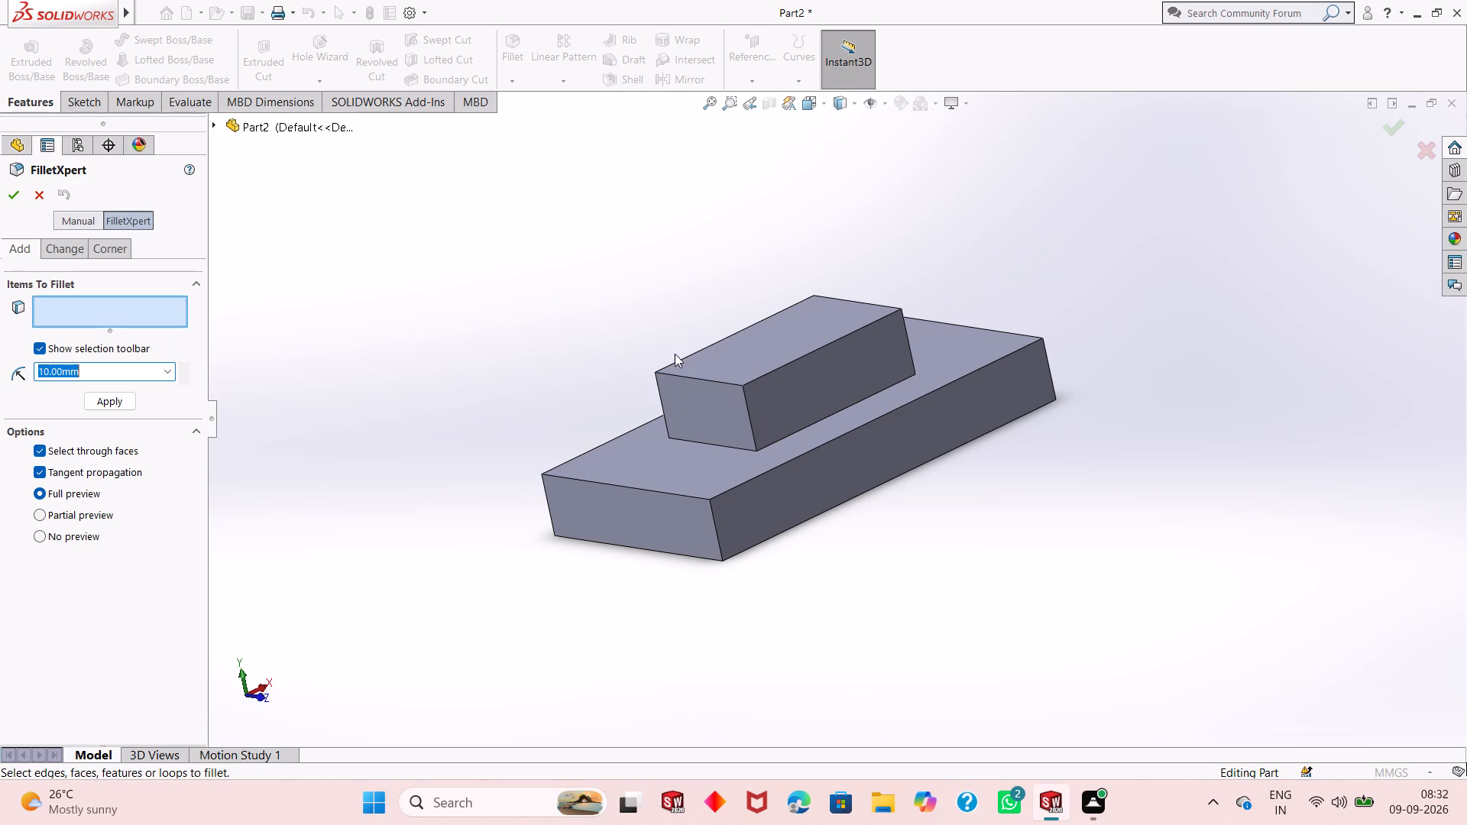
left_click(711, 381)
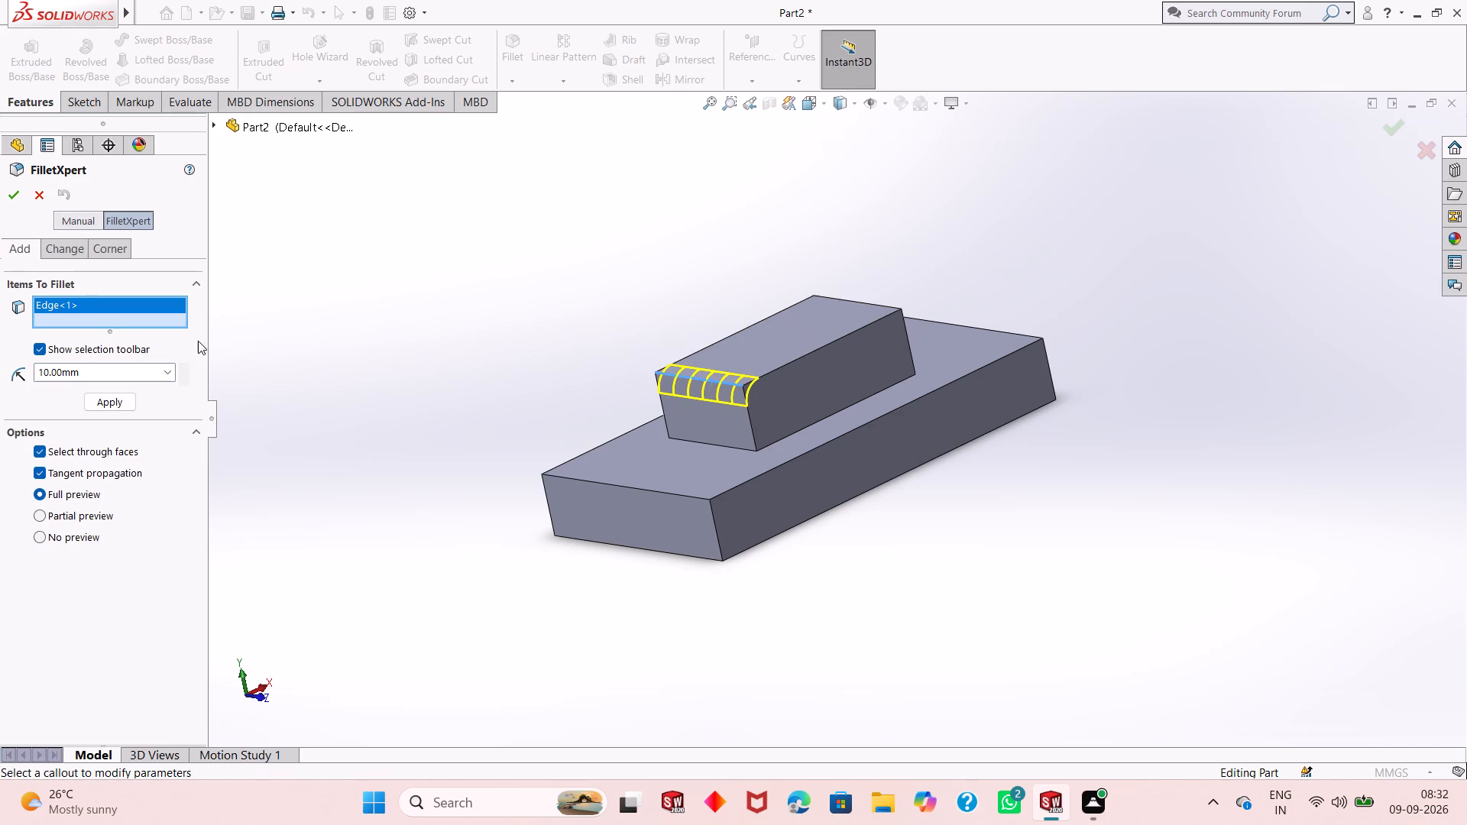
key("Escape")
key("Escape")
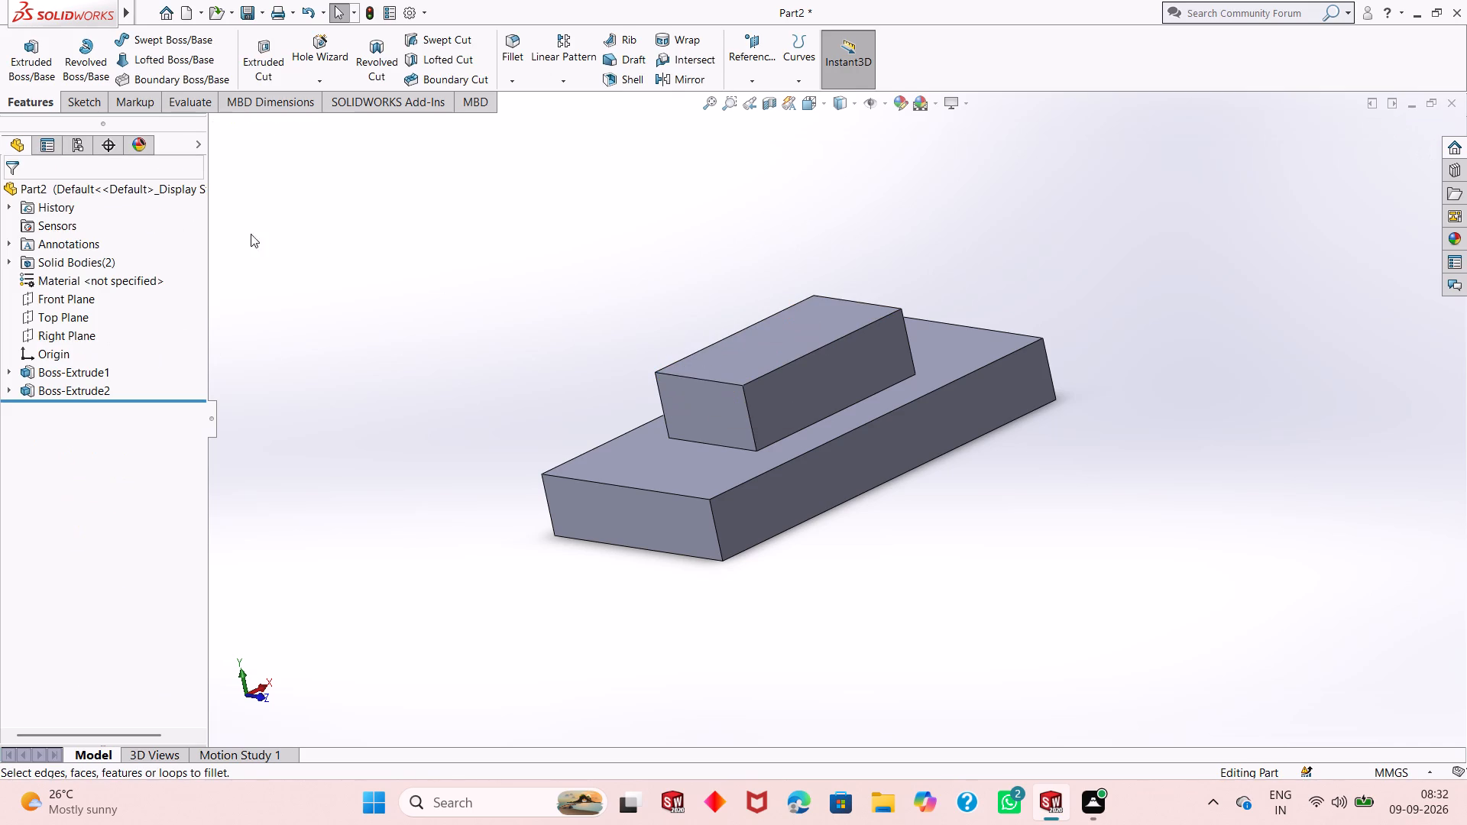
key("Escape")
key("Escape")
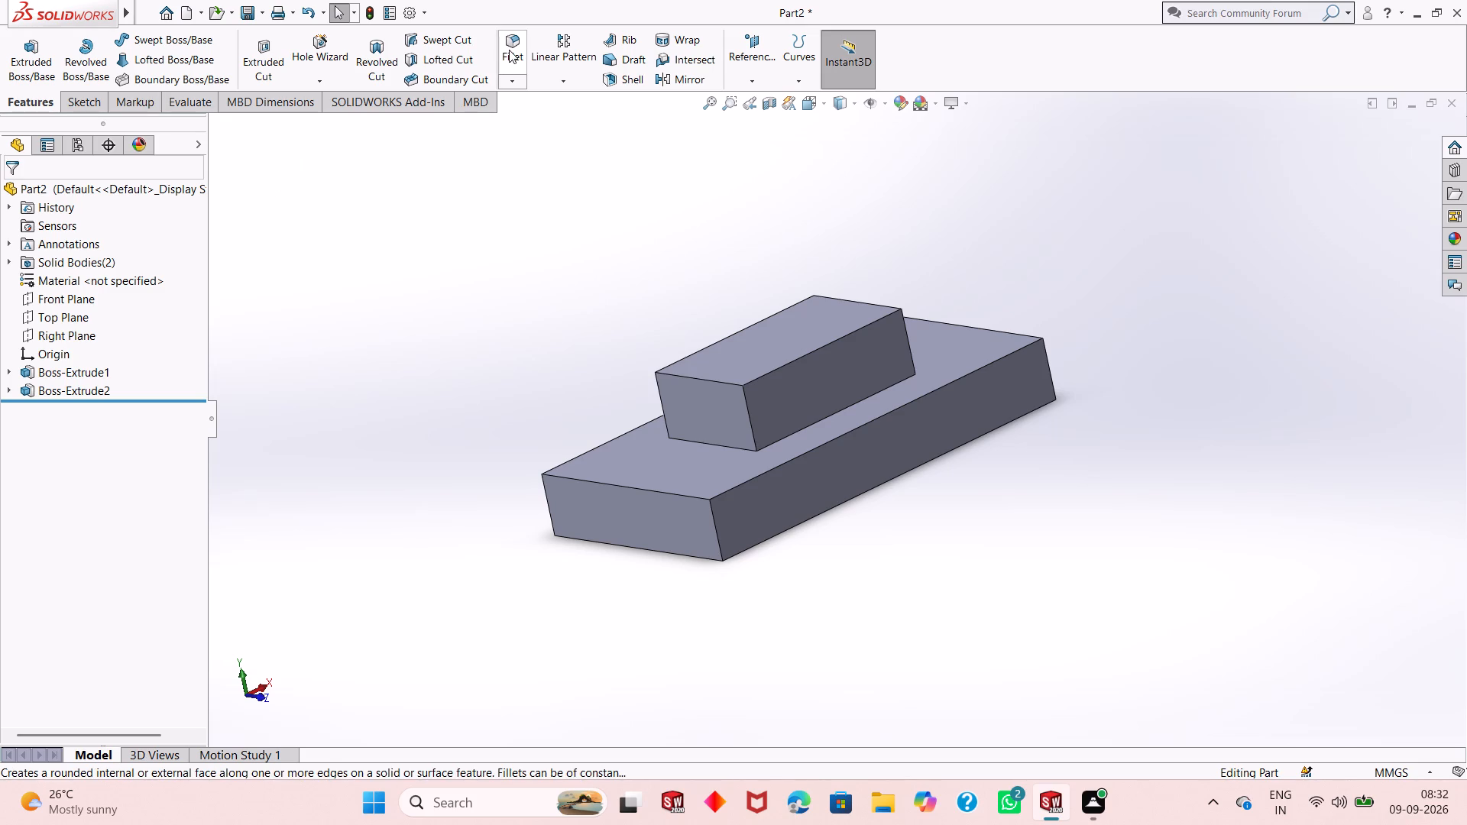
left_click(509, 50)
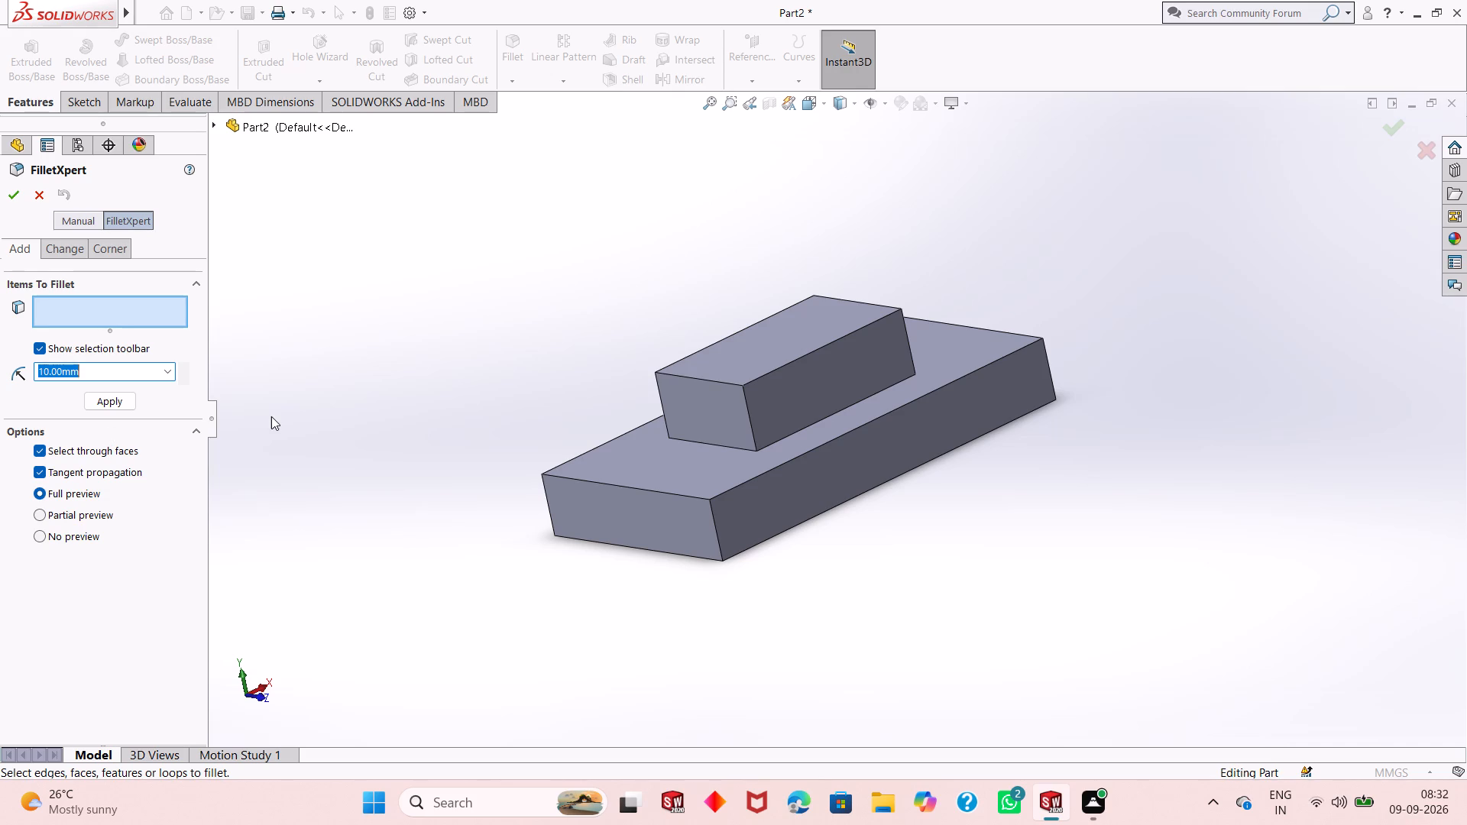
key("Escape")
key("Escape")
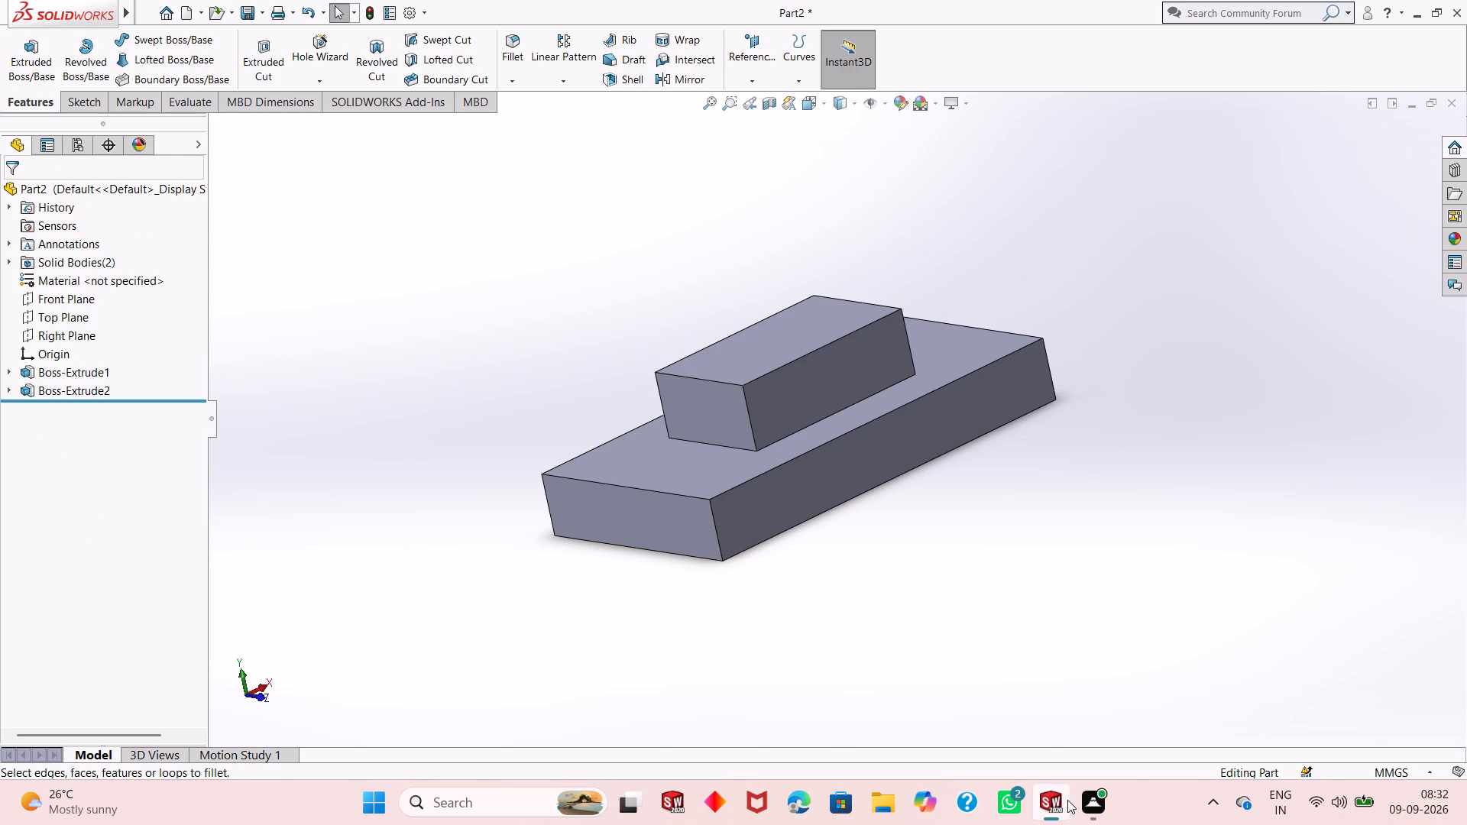
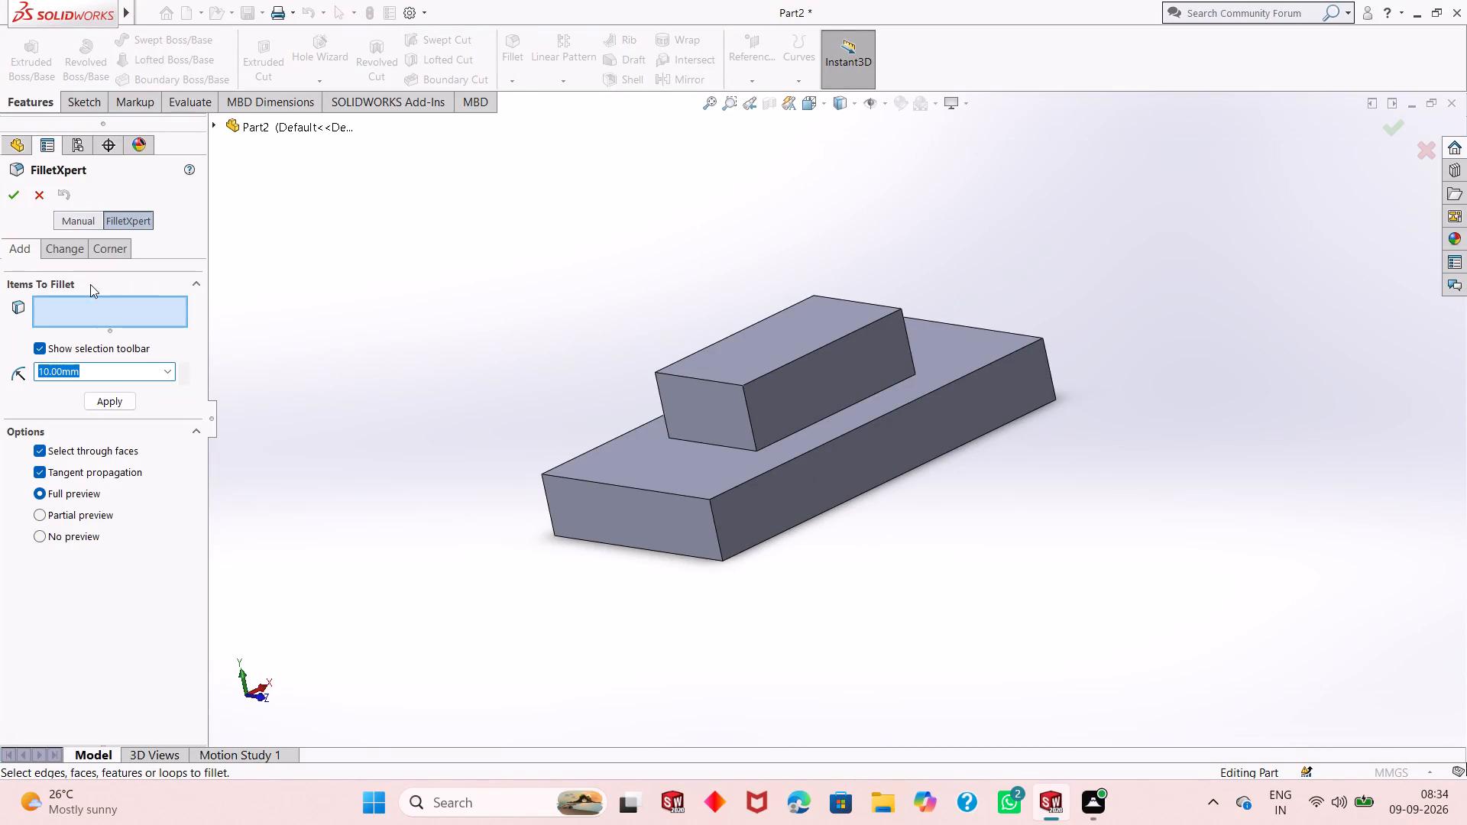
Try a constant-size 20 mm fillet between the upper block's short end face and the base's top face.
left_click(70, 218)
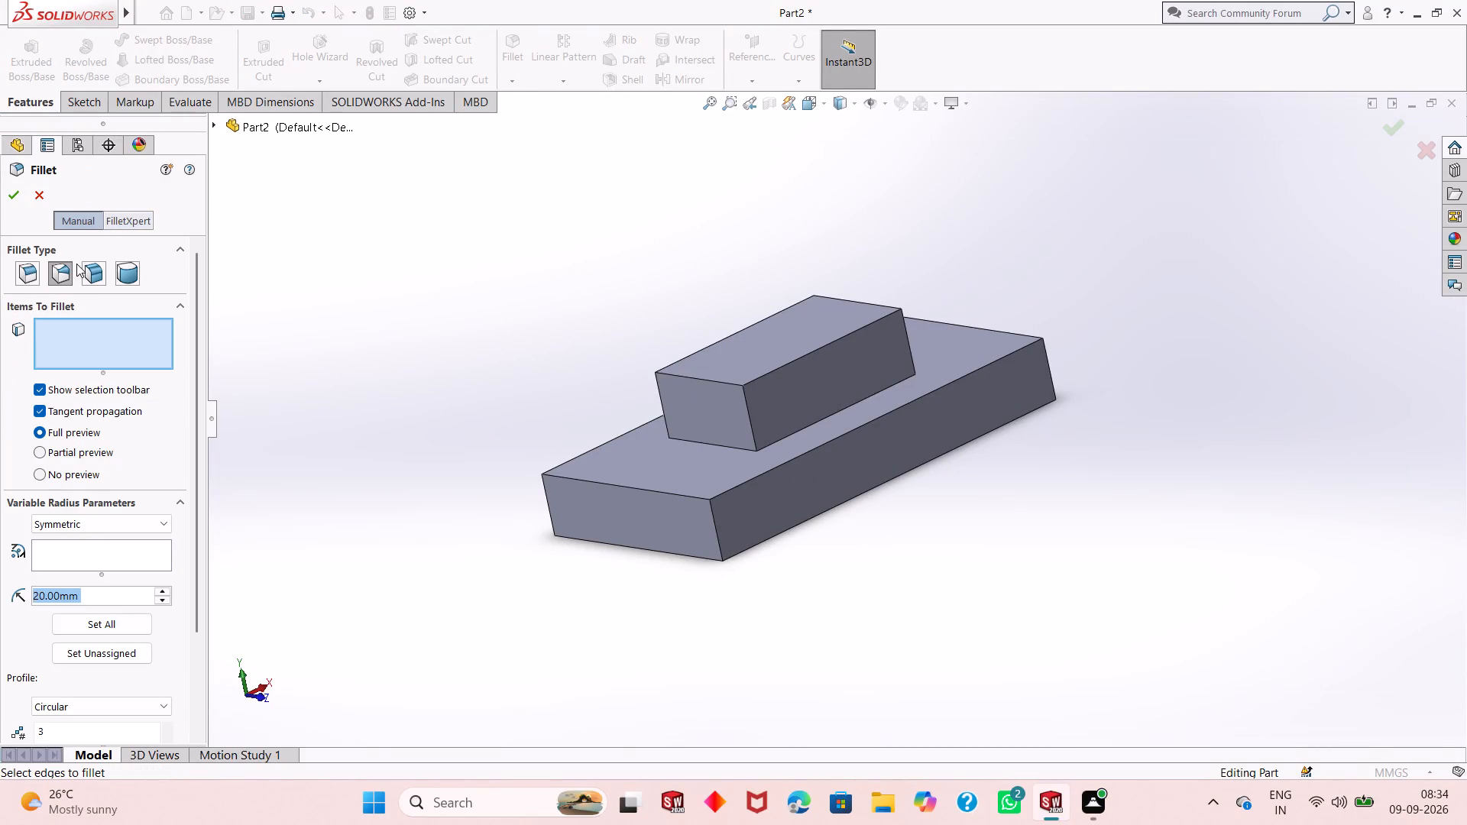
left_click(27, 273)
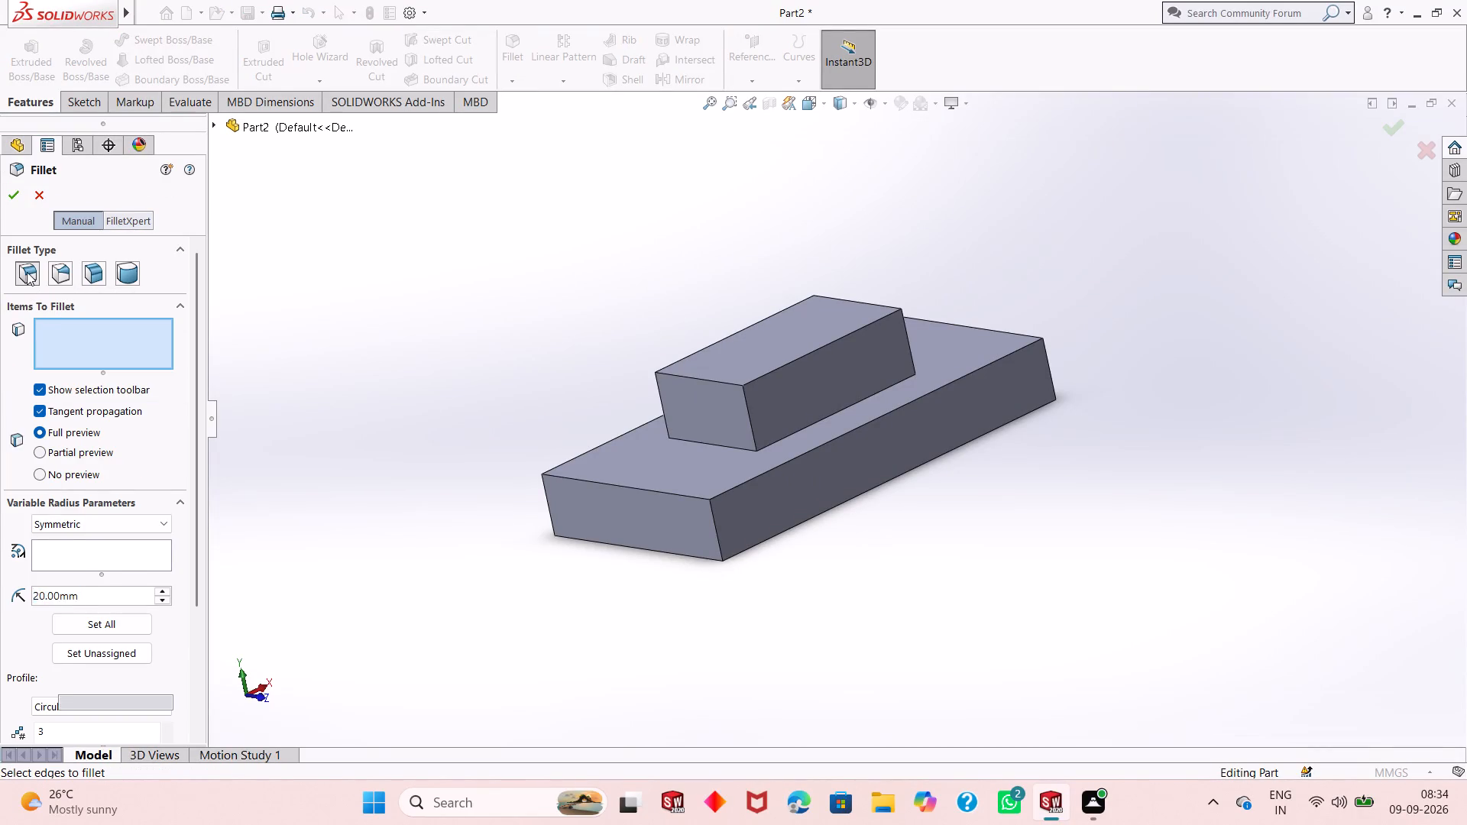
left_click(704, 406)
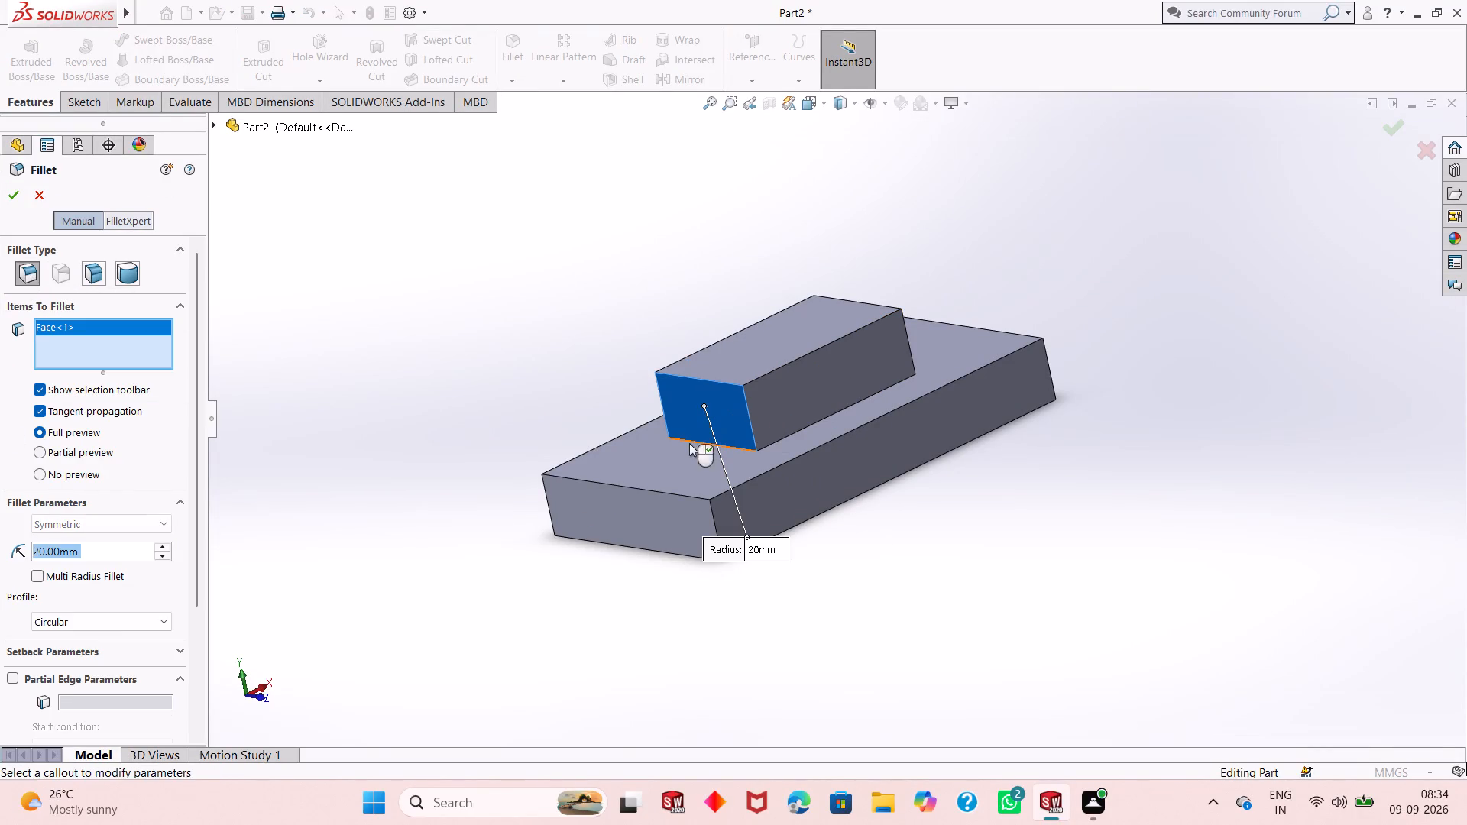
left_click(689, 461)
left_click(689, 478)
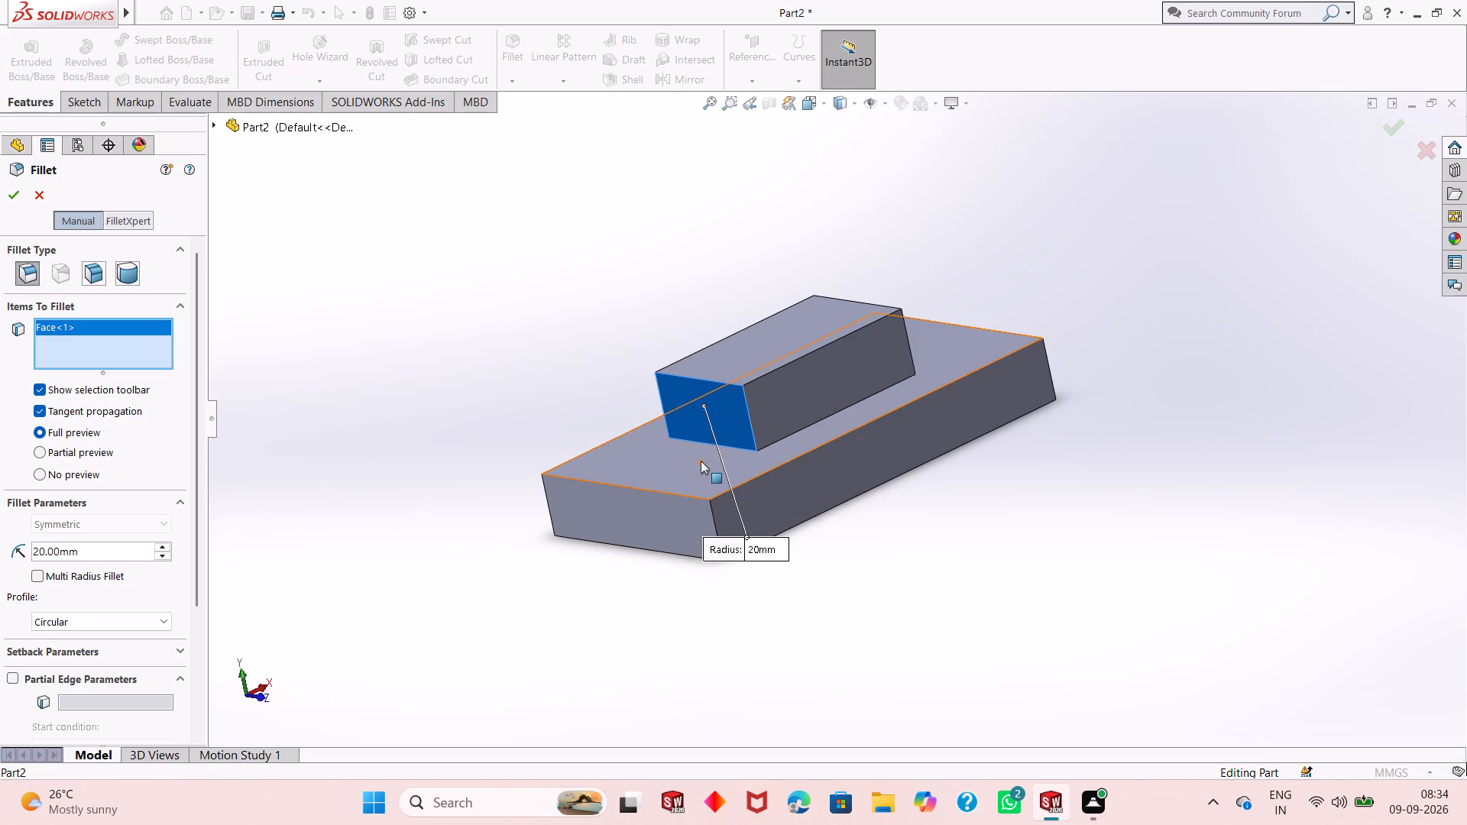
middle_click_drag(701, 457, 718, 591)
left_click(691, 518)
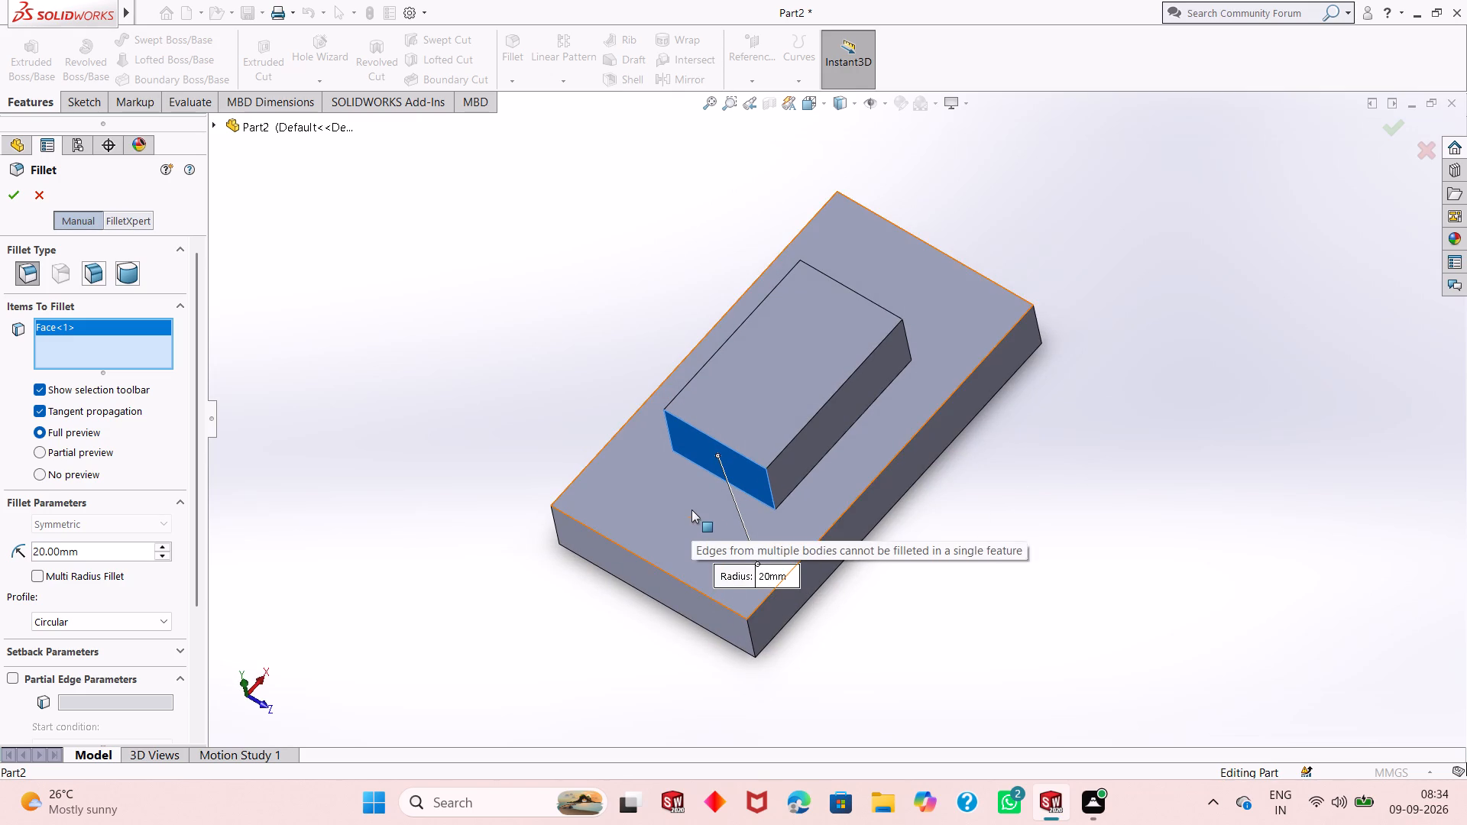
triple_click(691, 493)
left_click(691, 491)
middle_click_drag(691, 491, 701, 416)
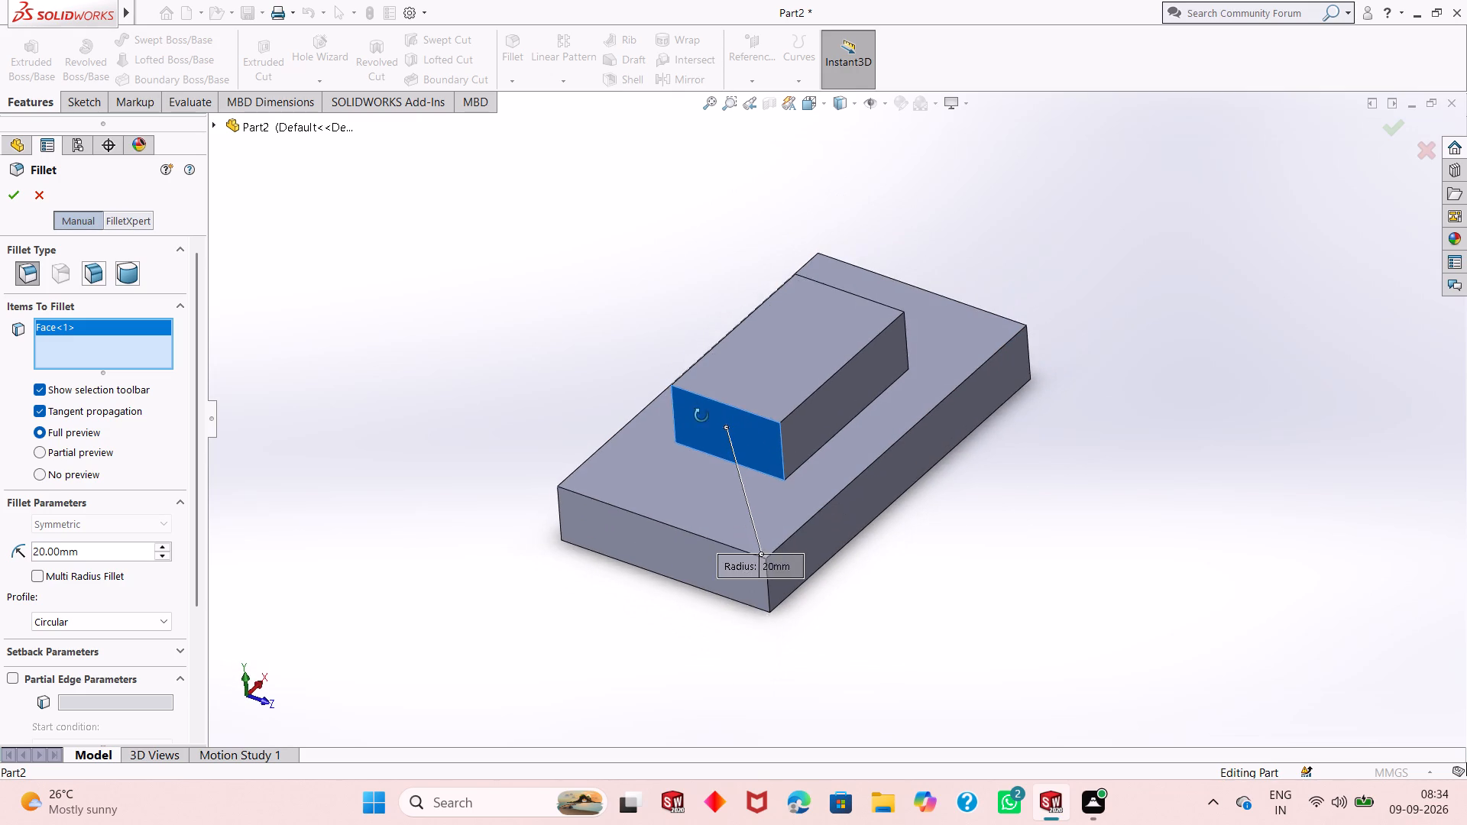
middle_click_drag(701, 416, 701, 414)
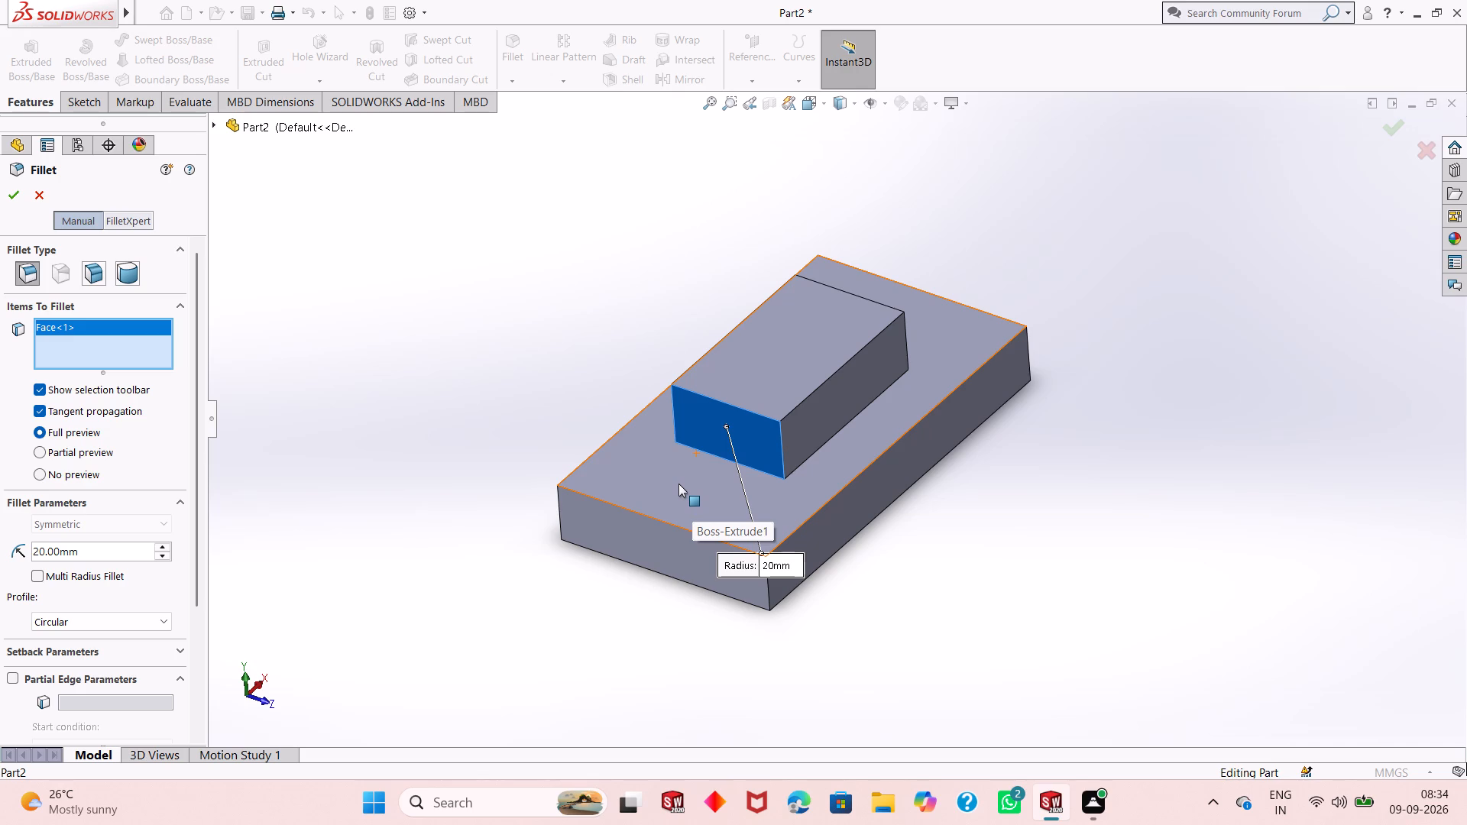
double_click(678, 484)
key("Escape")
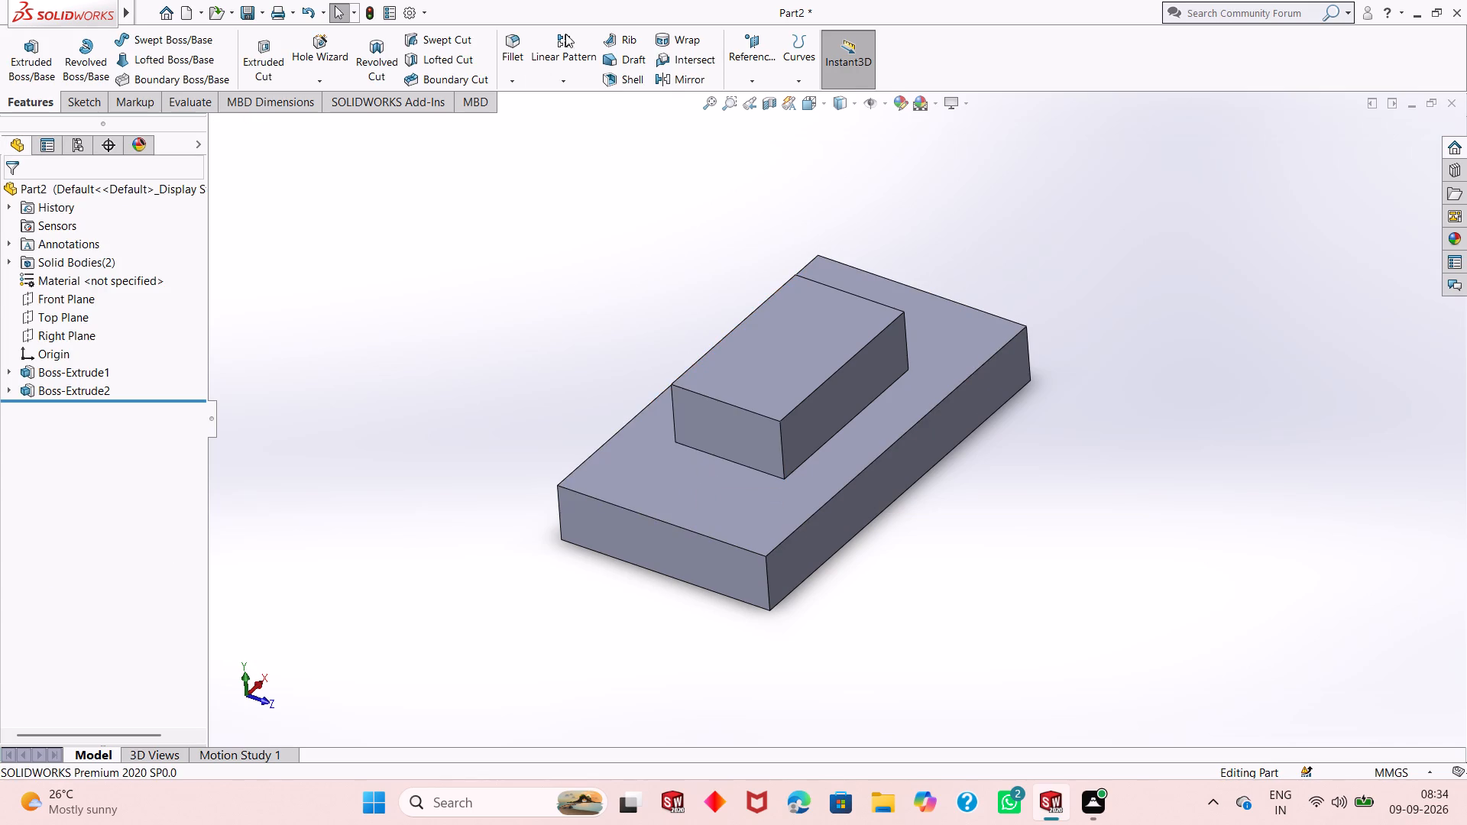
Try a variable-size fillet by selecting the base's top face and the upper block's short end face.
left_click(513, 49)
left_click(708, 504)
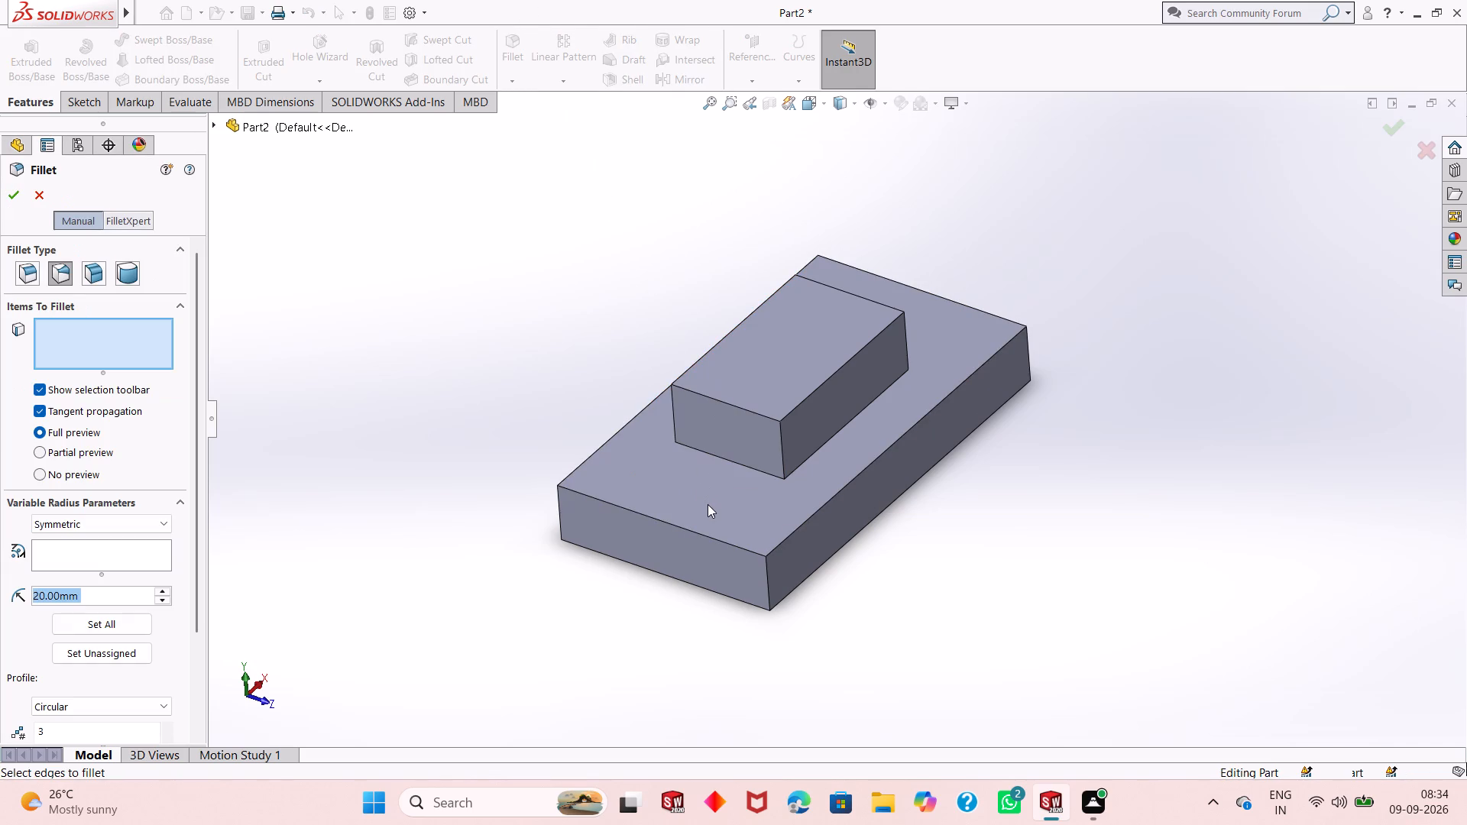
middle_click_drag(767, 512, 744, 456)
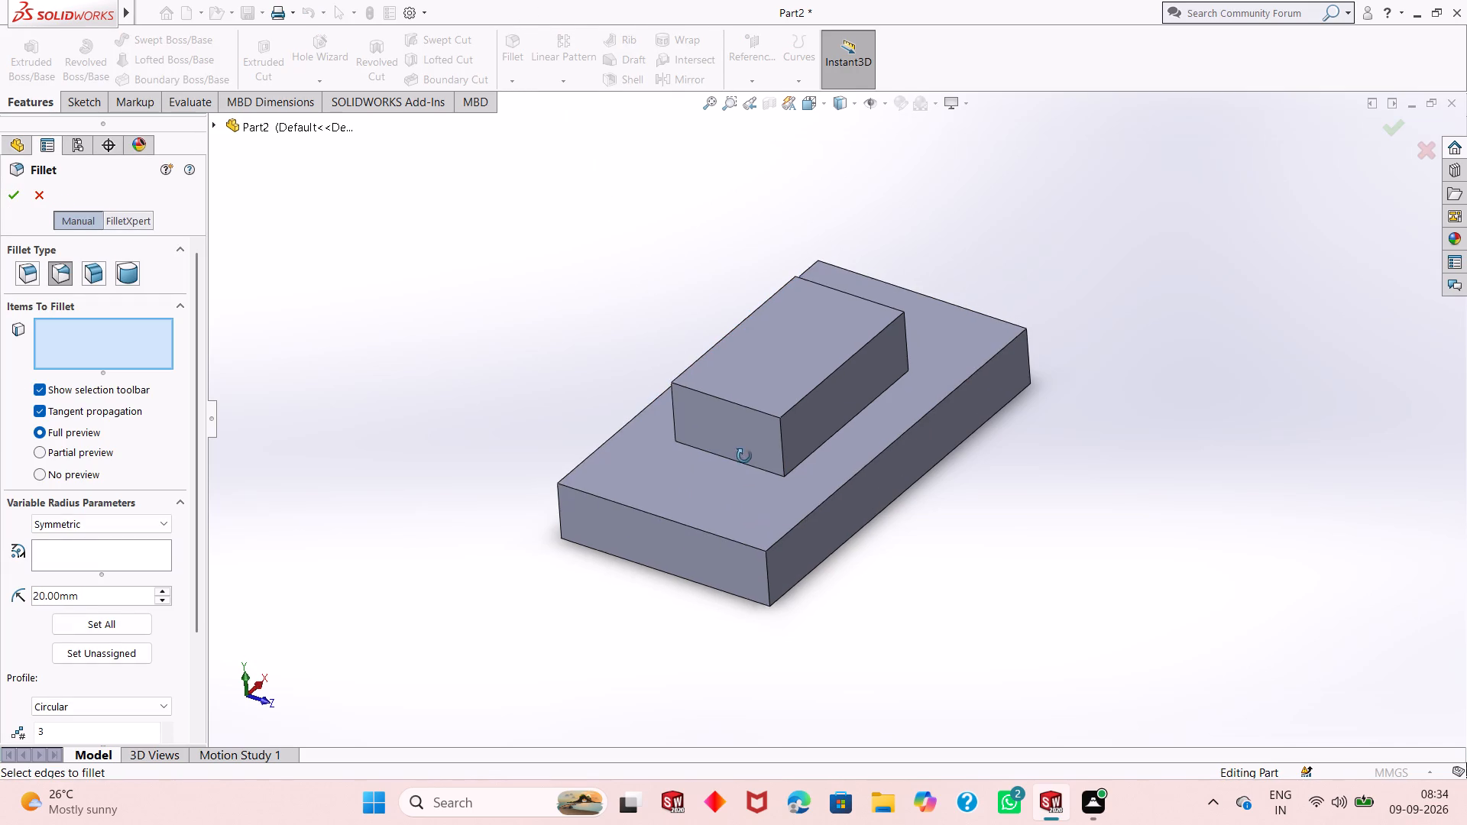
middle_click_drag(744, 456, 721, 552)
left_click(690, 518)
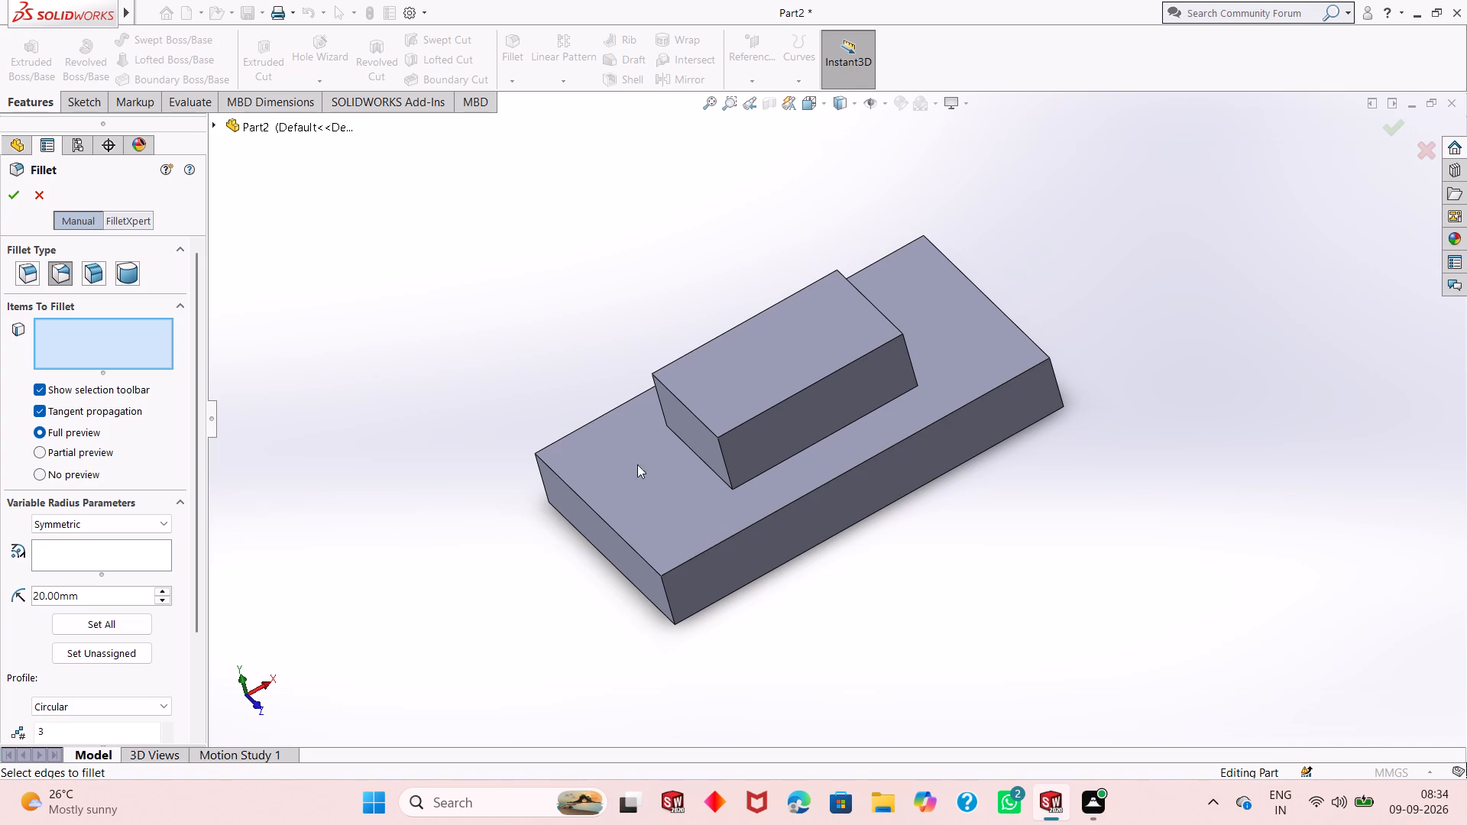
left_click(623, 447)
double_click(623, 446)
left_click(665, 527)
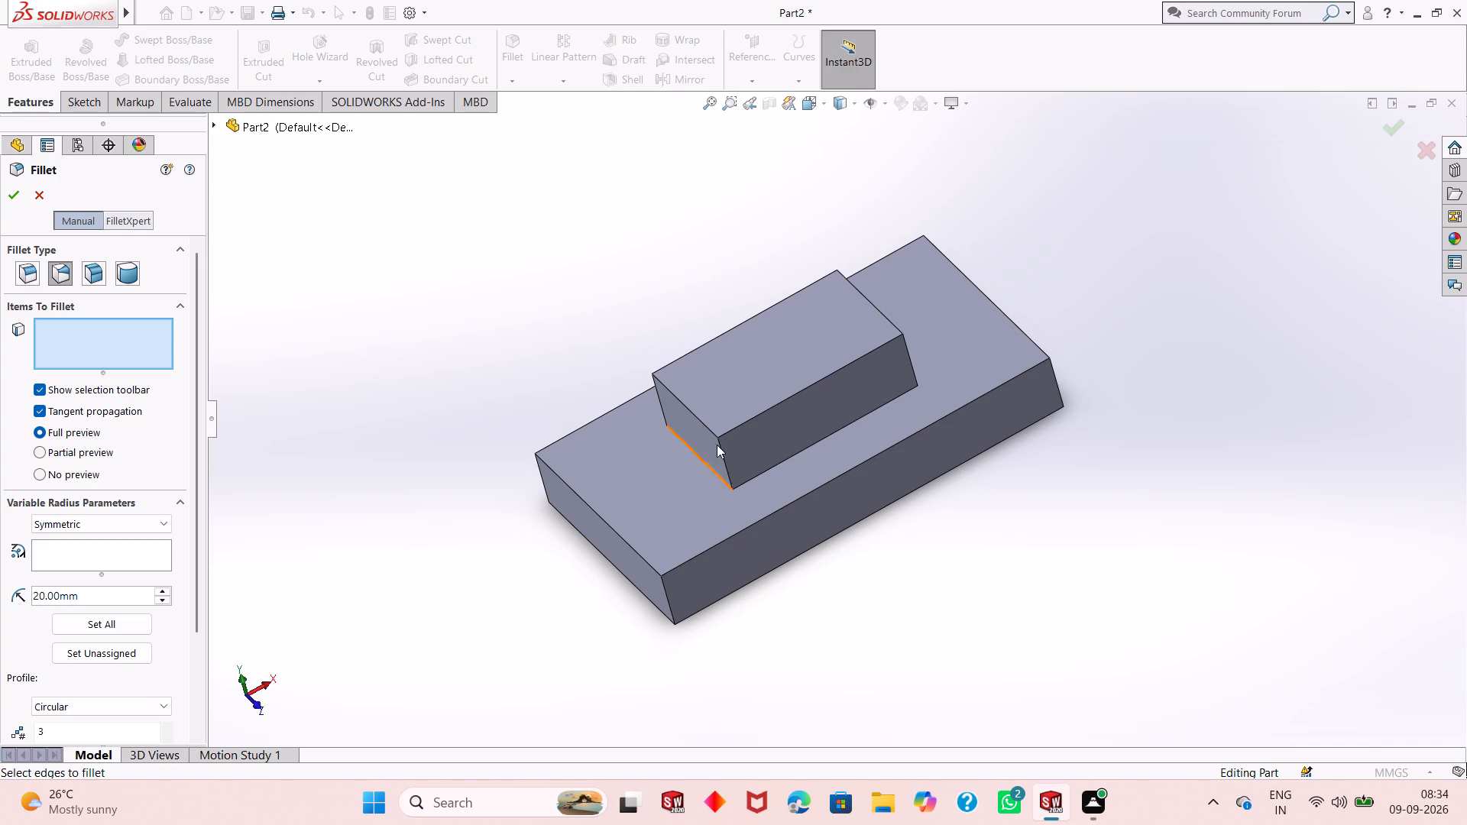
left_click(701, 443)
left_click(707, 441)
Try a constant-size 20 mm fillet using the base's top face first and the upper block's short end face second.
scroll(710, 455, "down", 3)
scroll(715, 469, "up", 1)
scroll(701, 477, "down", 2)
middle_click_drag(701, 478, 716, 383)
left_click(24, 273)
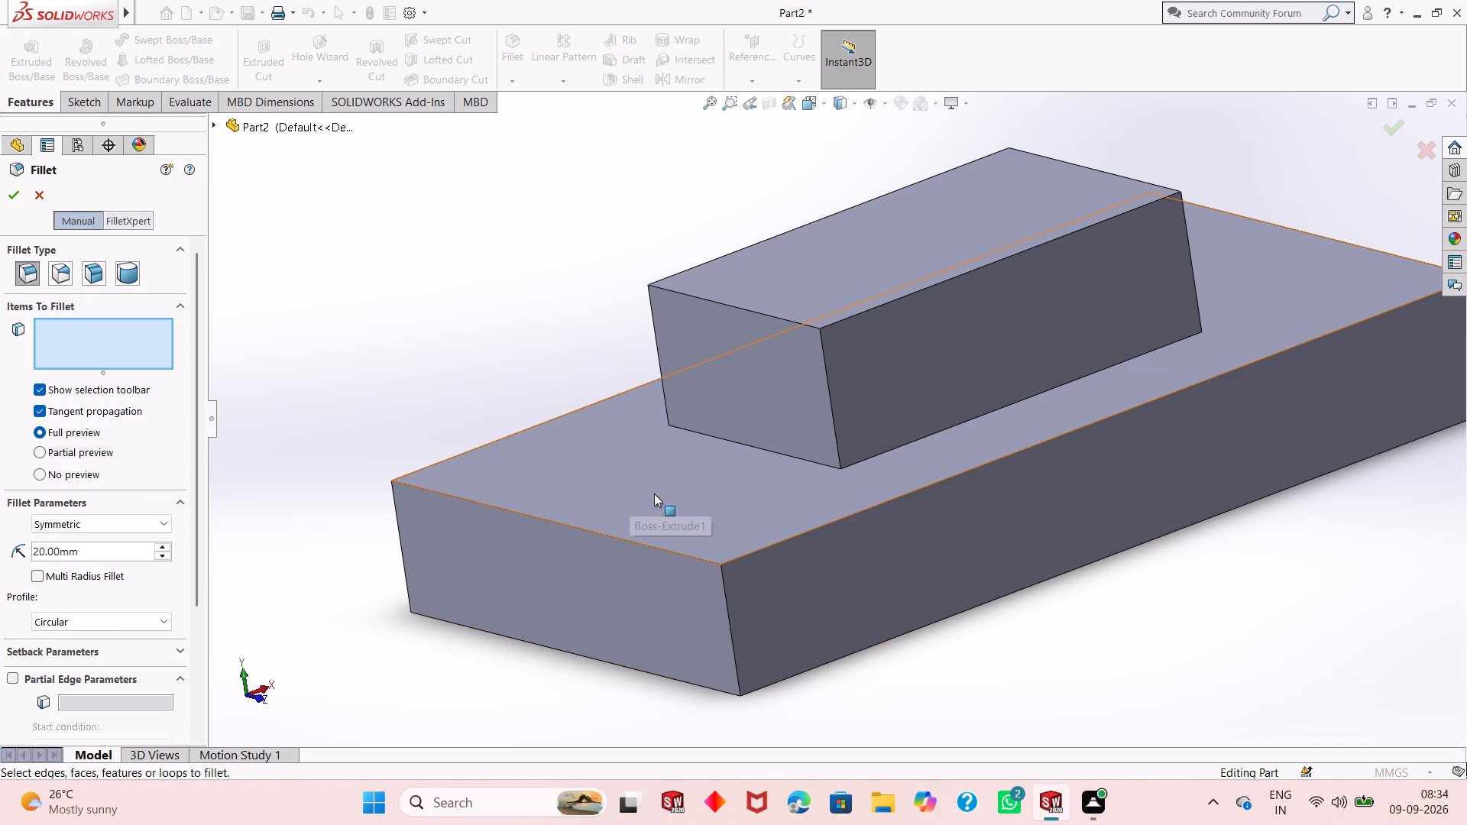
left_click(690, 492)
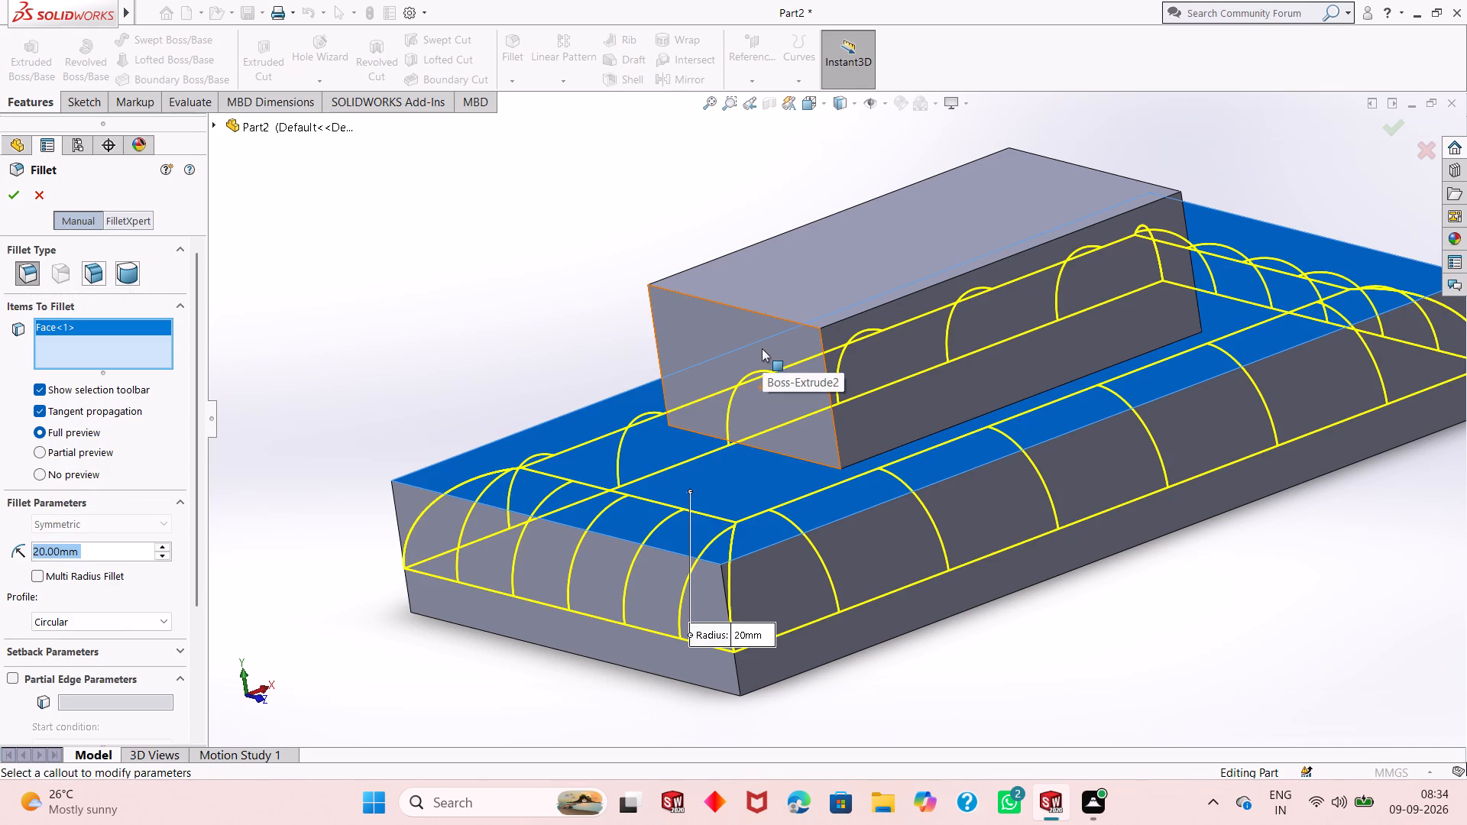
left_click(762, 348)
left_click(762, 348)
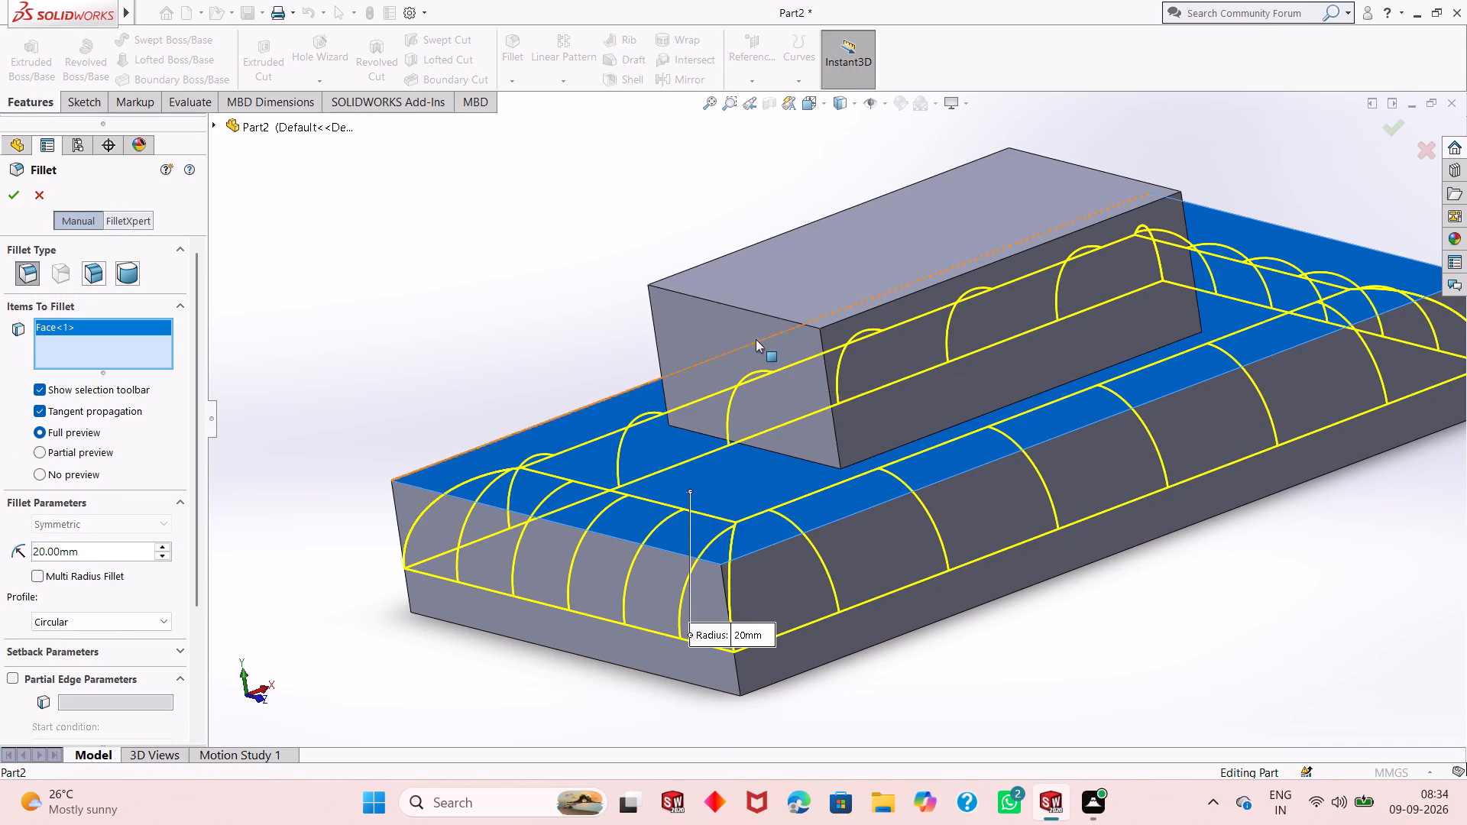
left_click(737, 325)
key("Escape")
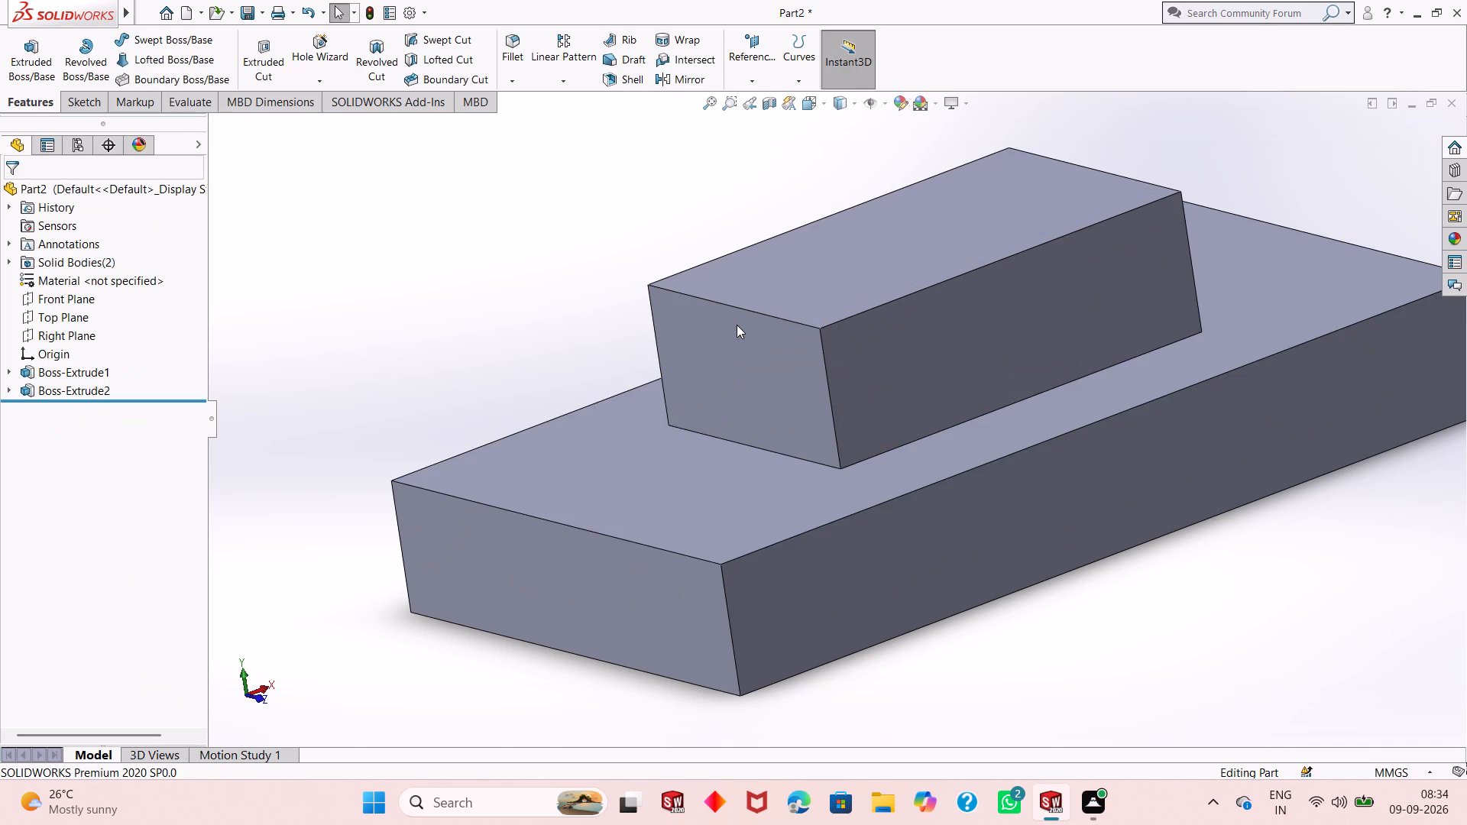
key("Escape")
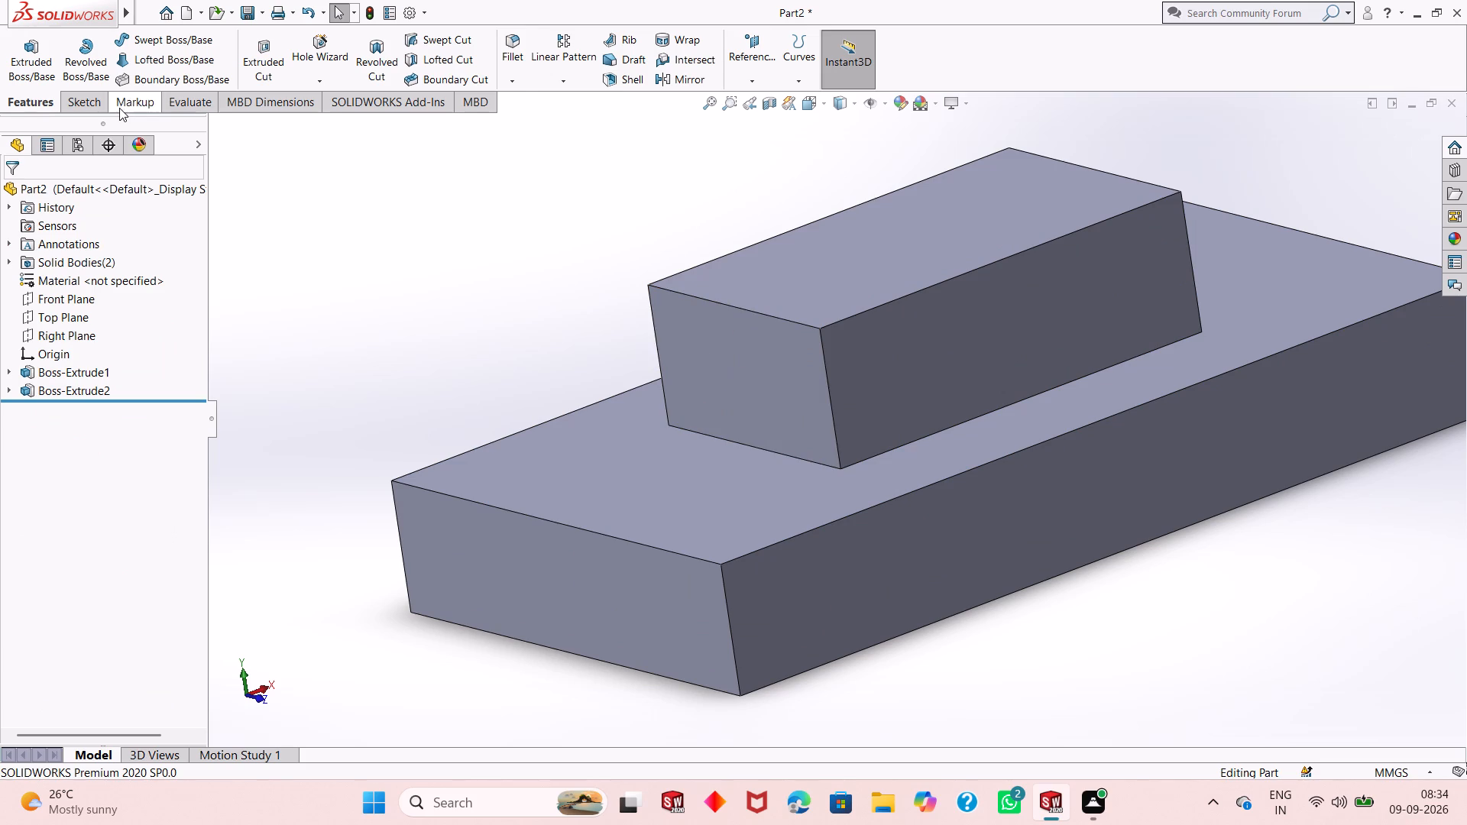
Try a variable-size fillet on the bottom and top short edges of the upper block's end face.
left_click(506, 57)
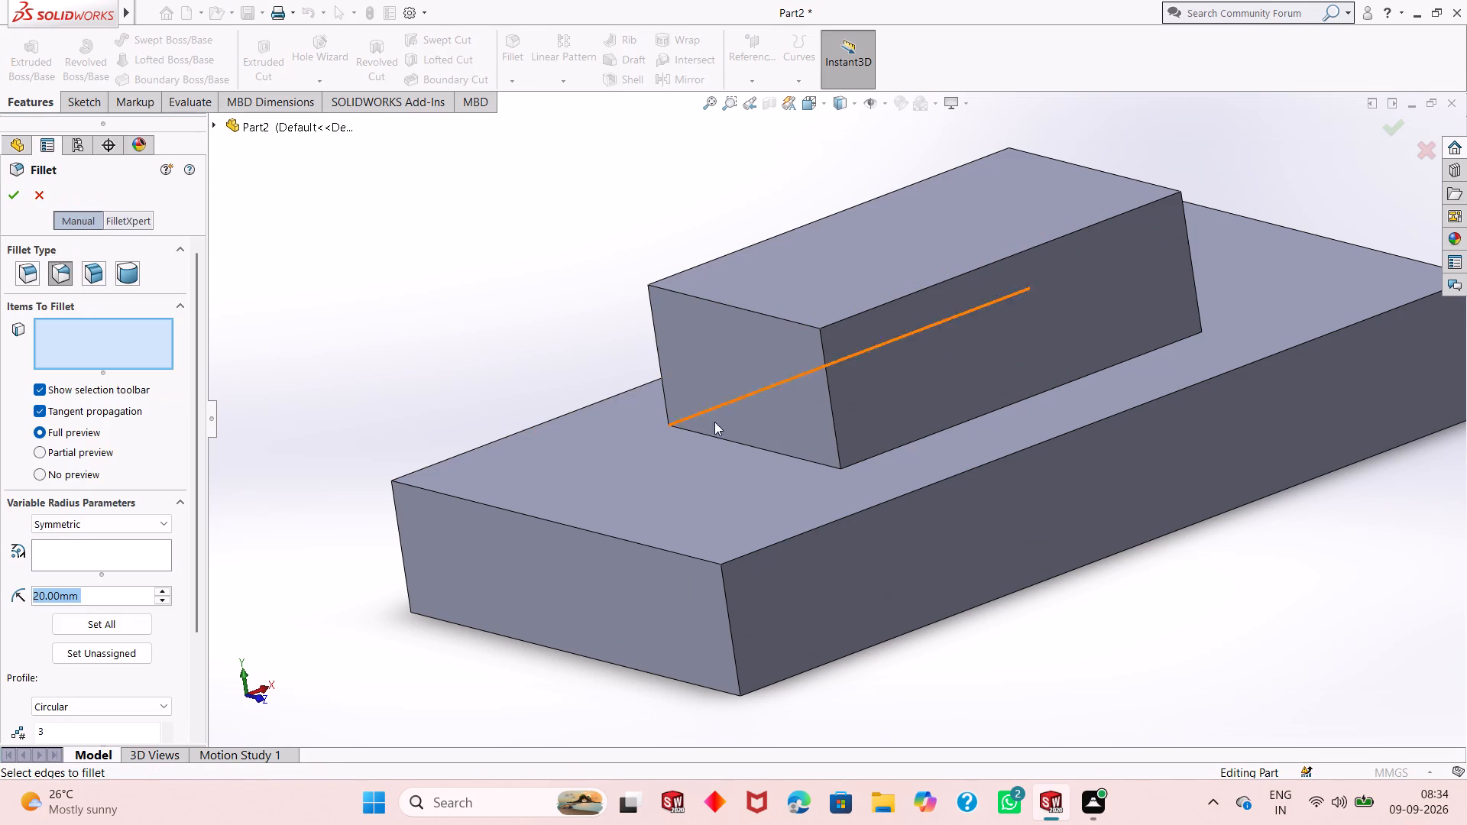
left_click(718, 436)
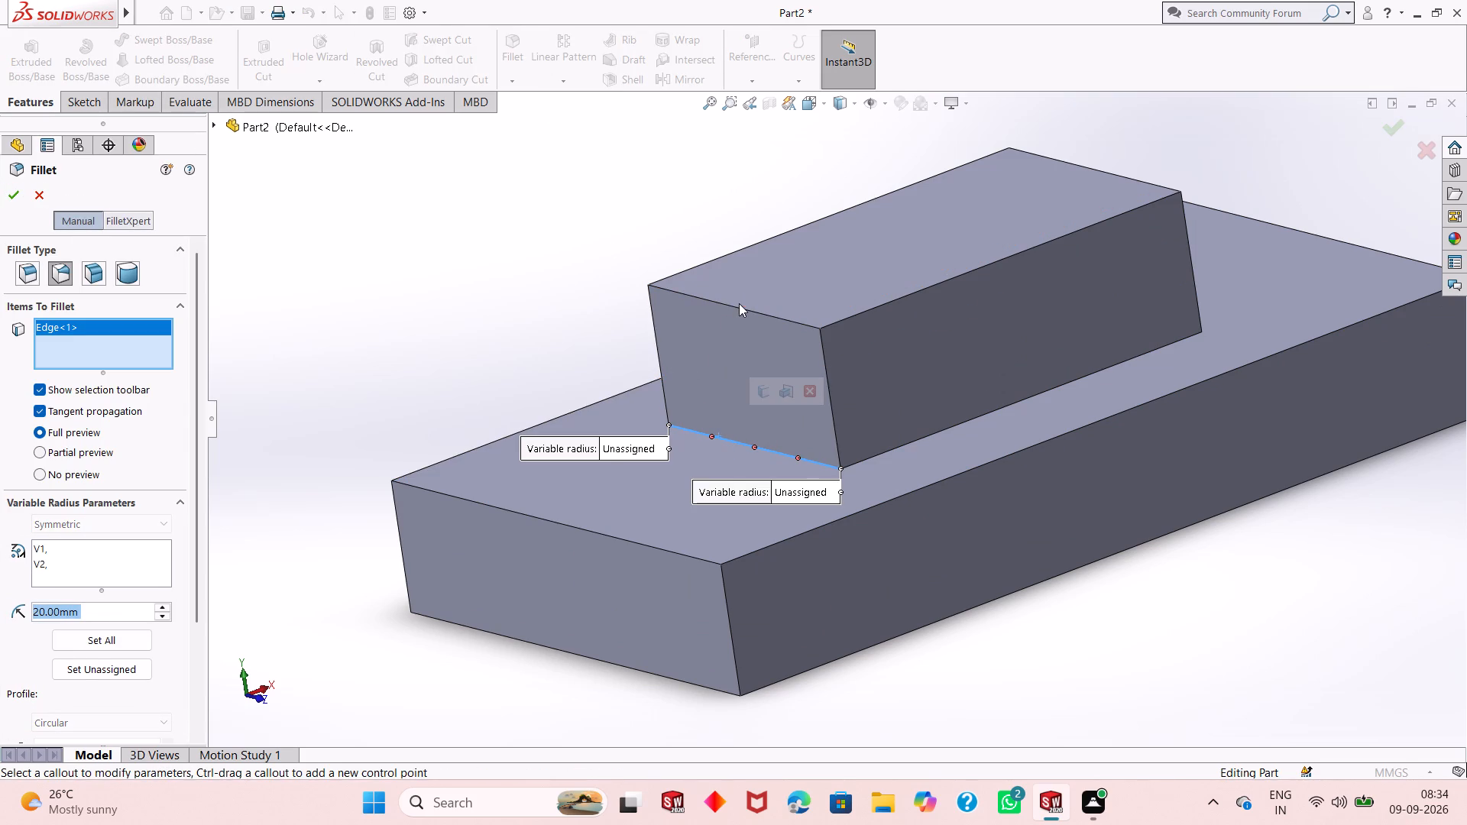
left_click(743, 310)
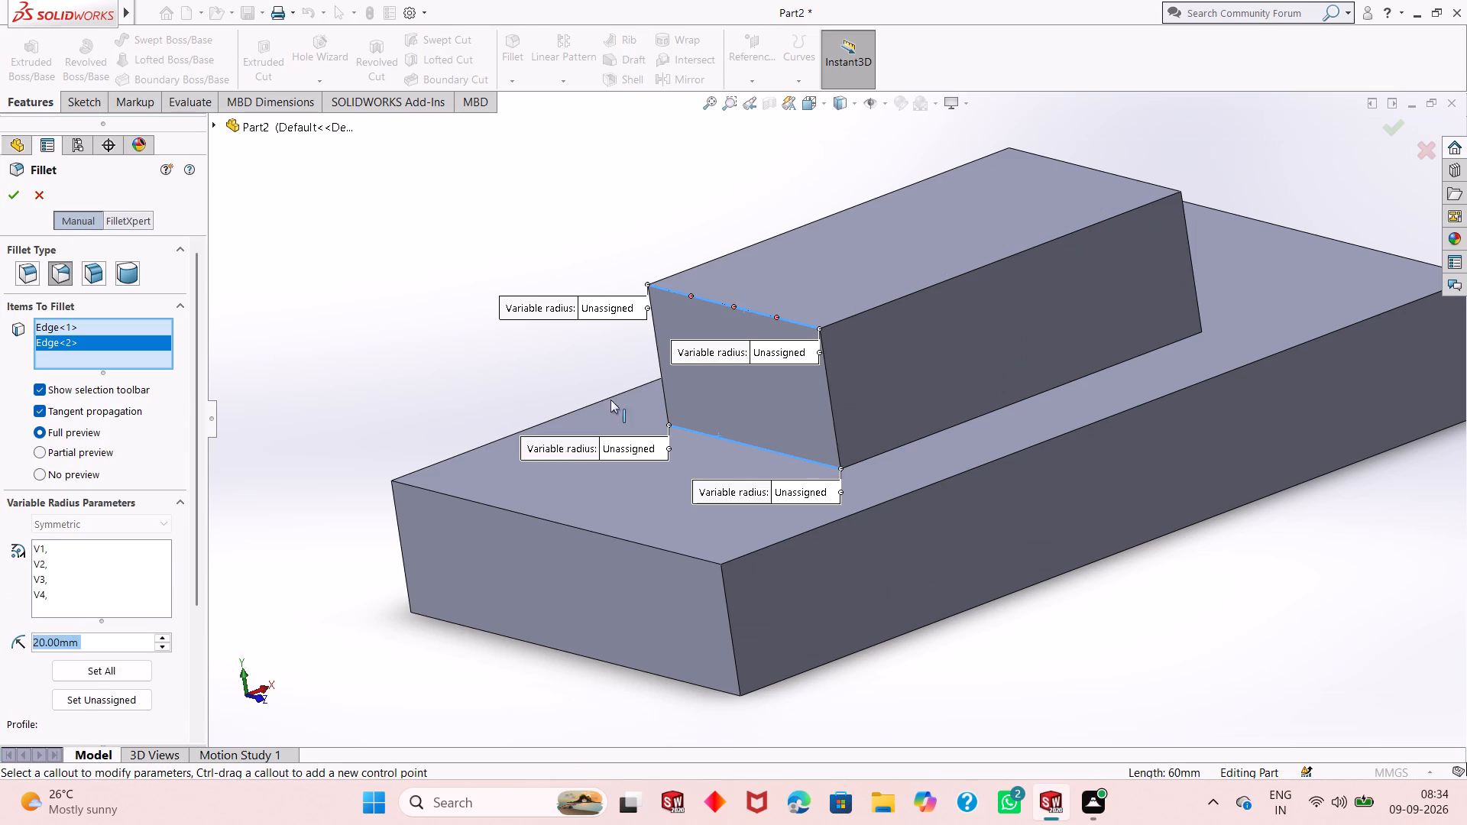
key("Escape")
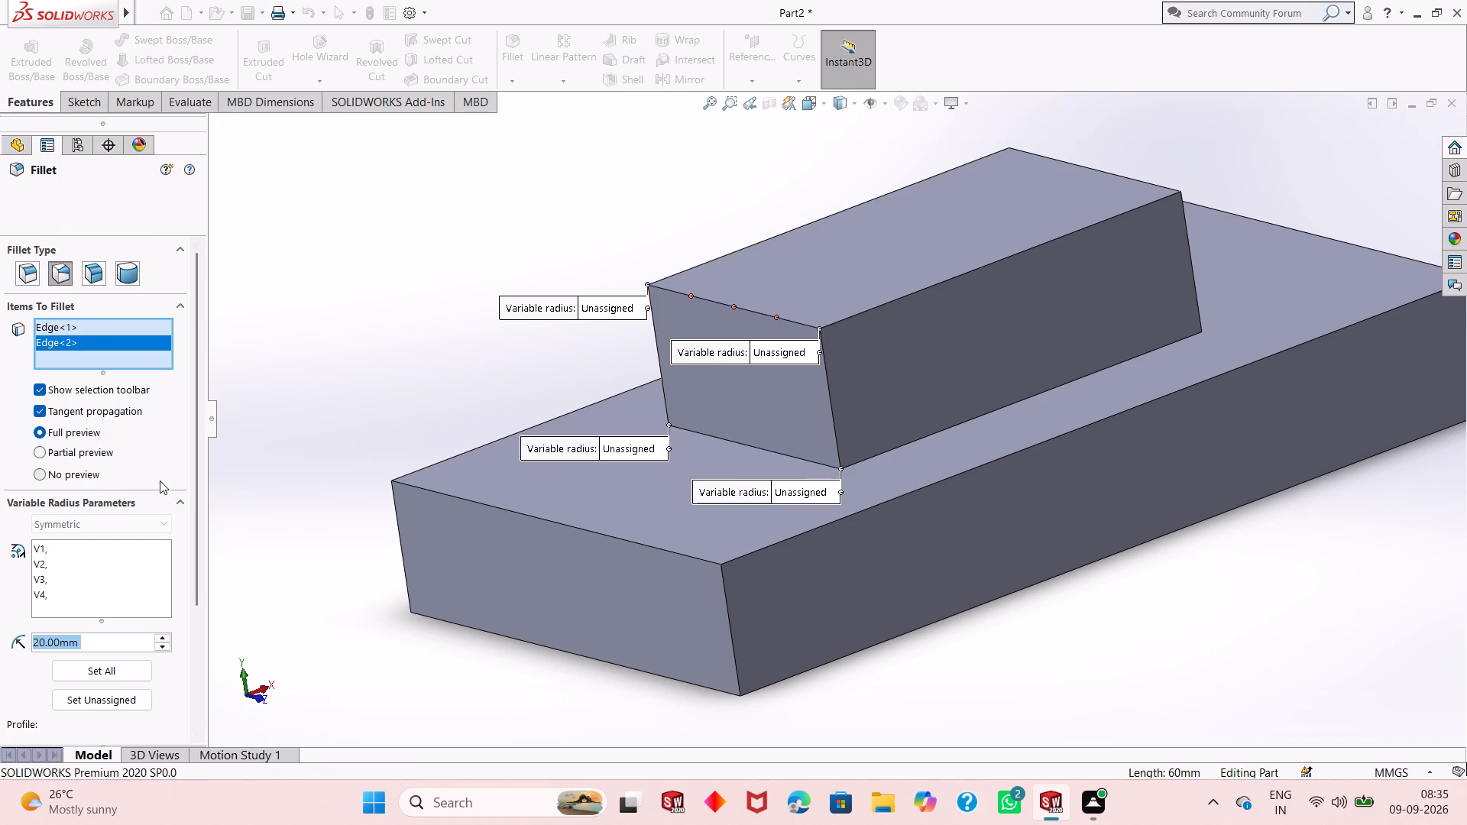
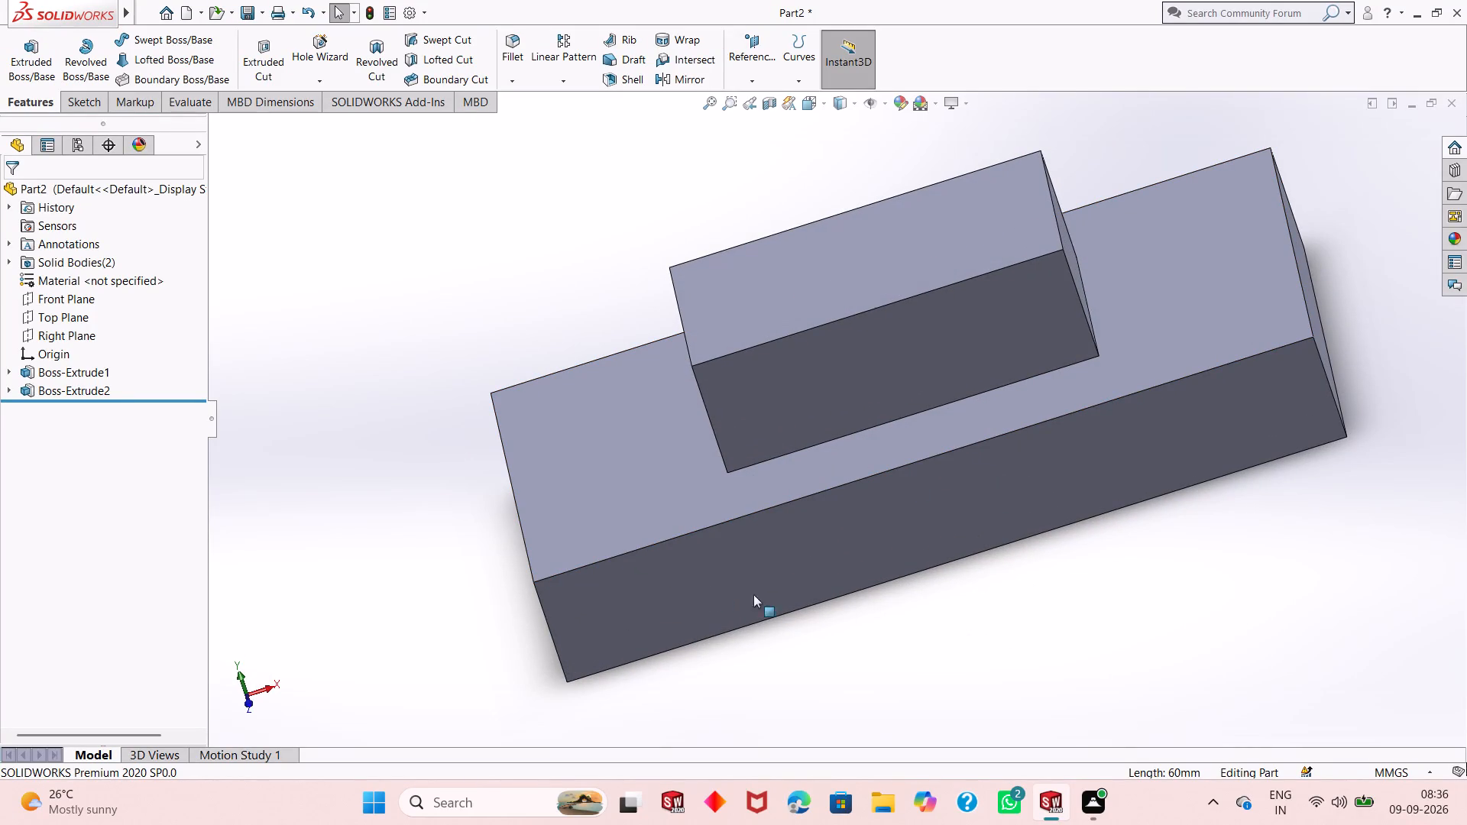
Delete the Boss-Extrude2 feature that forms the upper block.
middle_click_drag(699, 587, 738, 522)
left_click(879, 293)
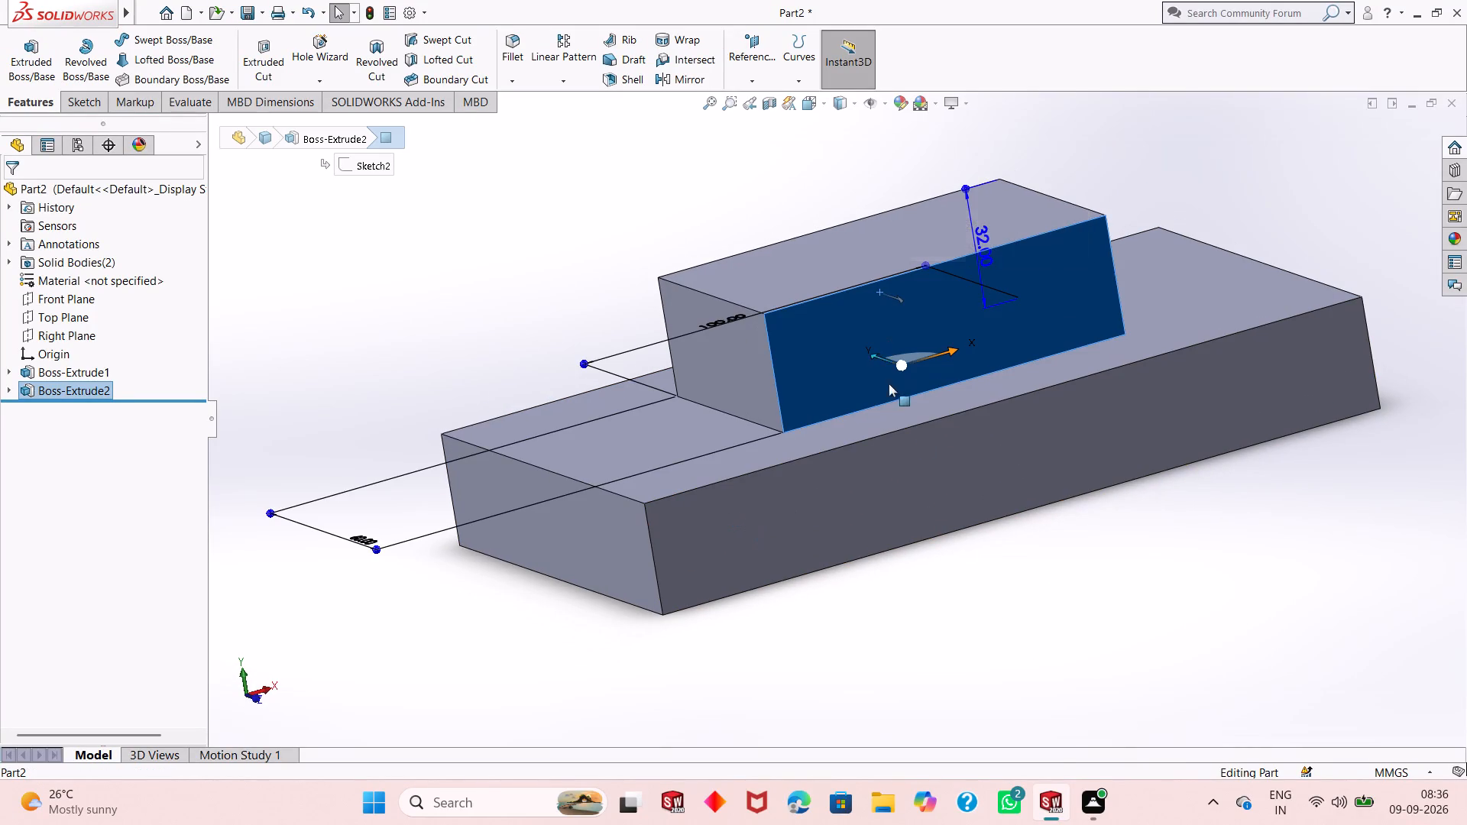
key("Escape")
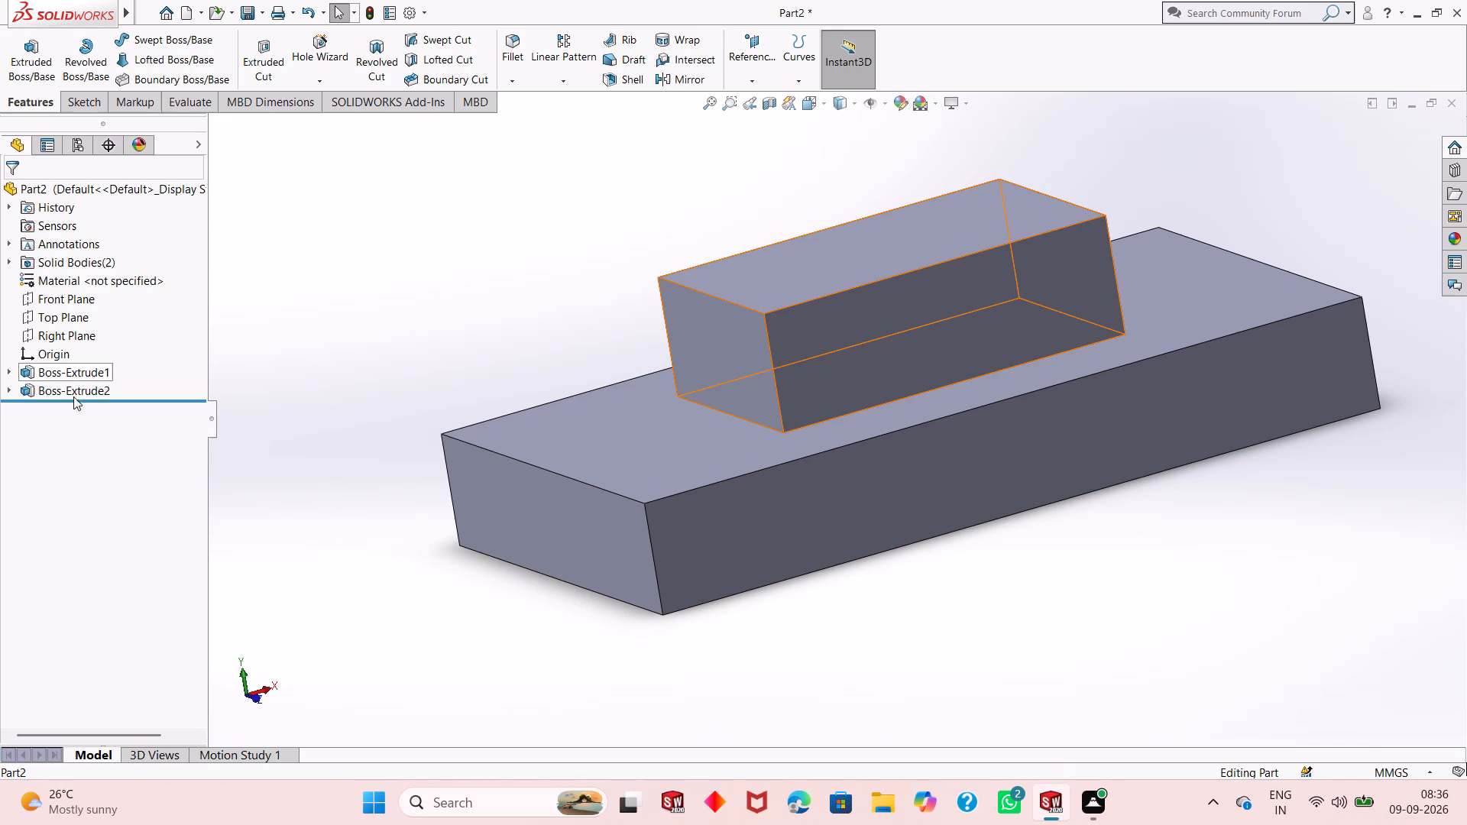
right_click(73, 399)
key("Escape")
key("Escape")
key("Escape")
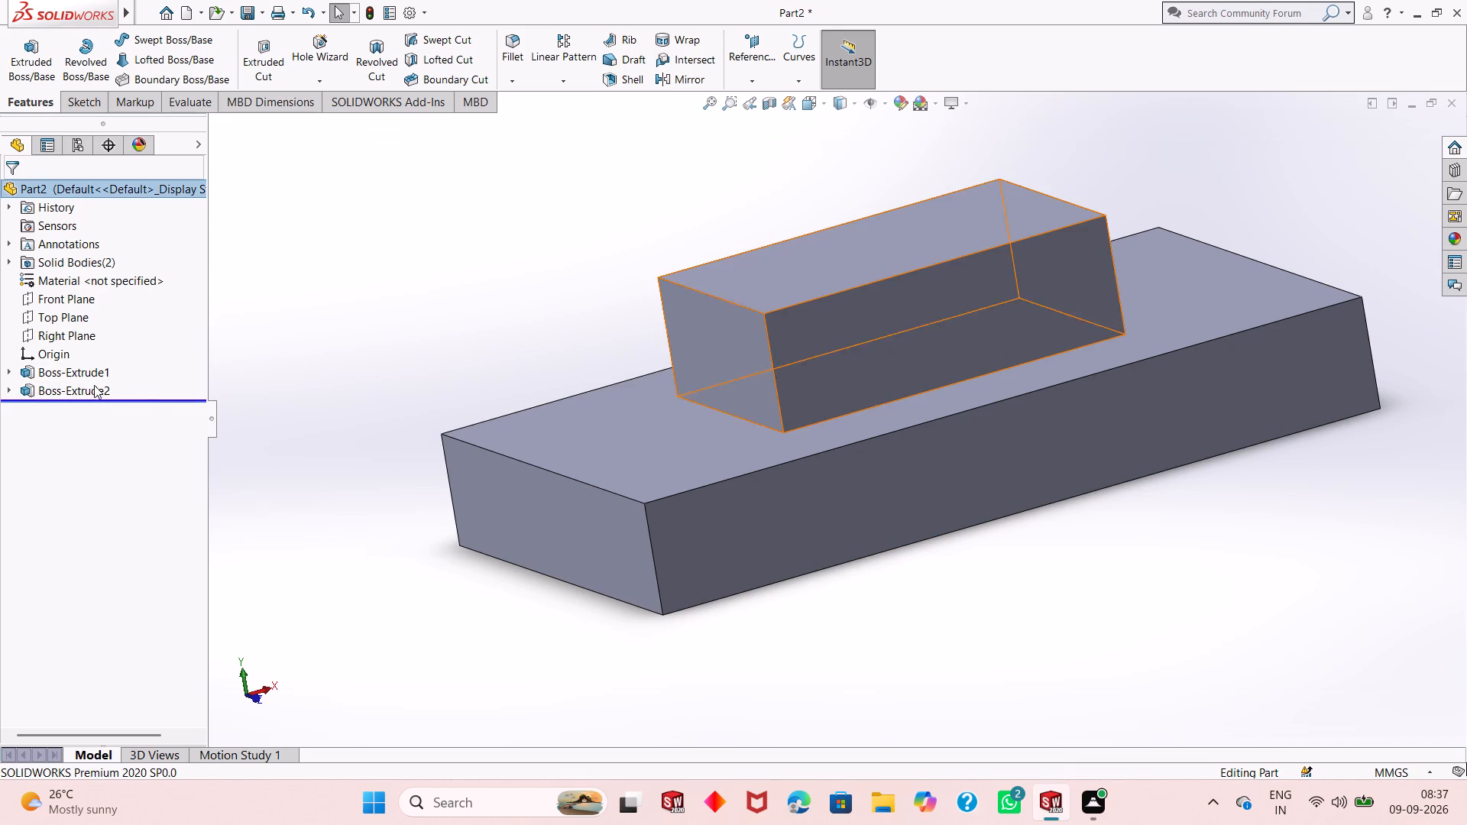
key("Escape")
right_click(79, 387)
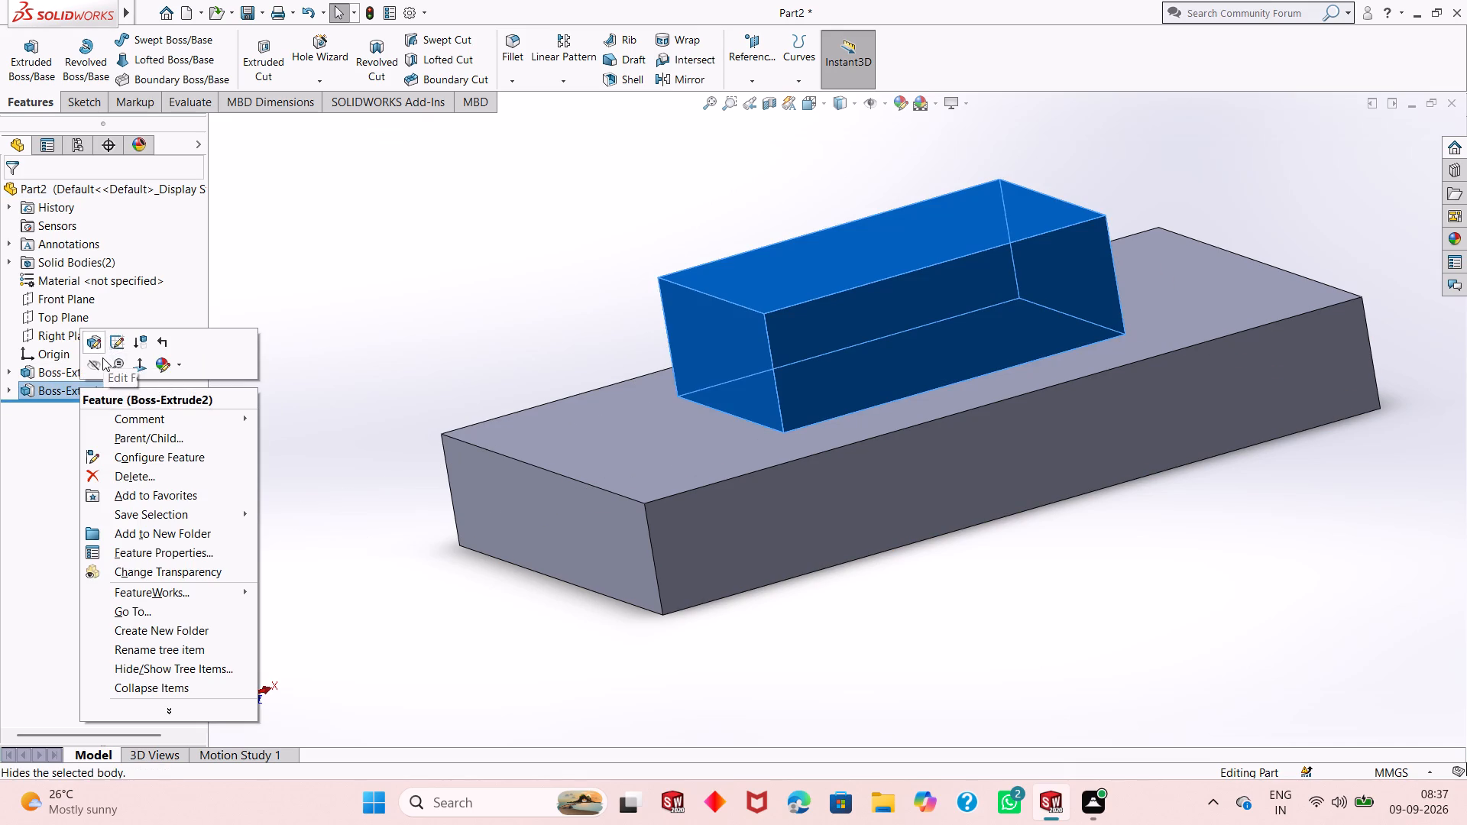
key("Escape")
key("Escape")
right_click(86, 388)
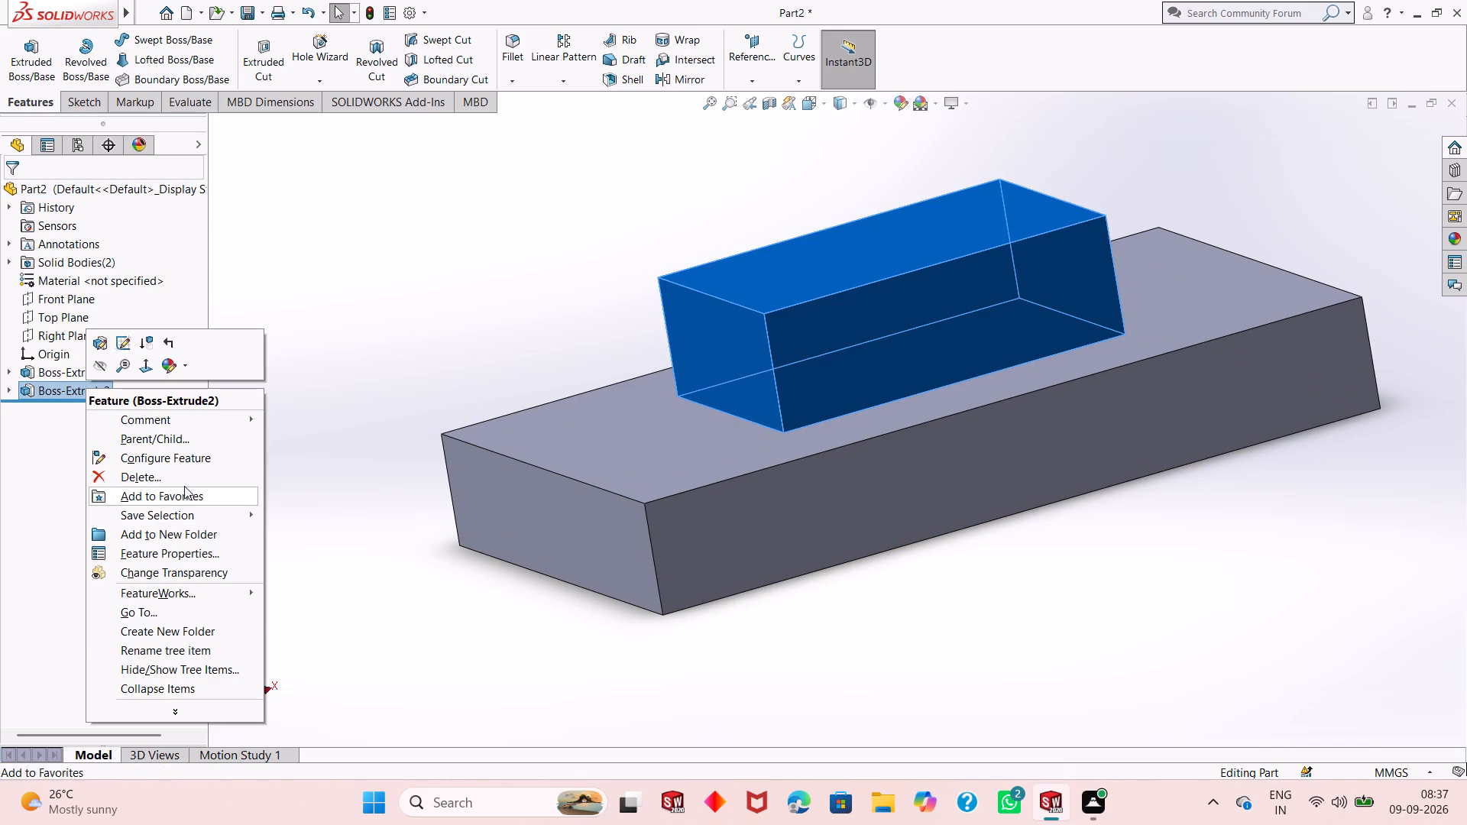
left_click(185, 480)
left_click(860, 302)
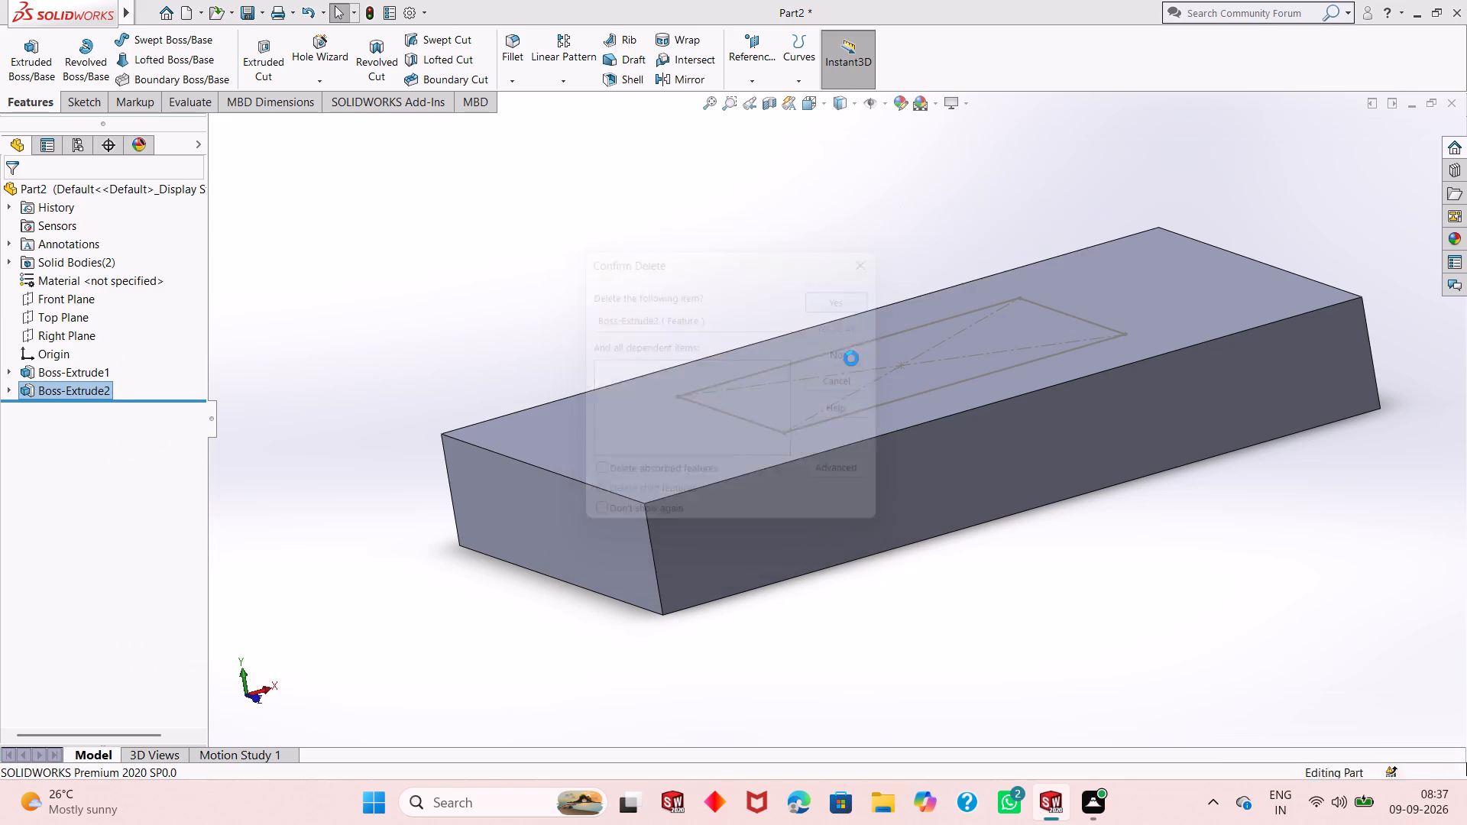
key("Escape")
key("Escape")
Delete the leftover rectangle sketch, Sketch2, from the base's top face.
middle_click_drag(916, 485, 912, 529)
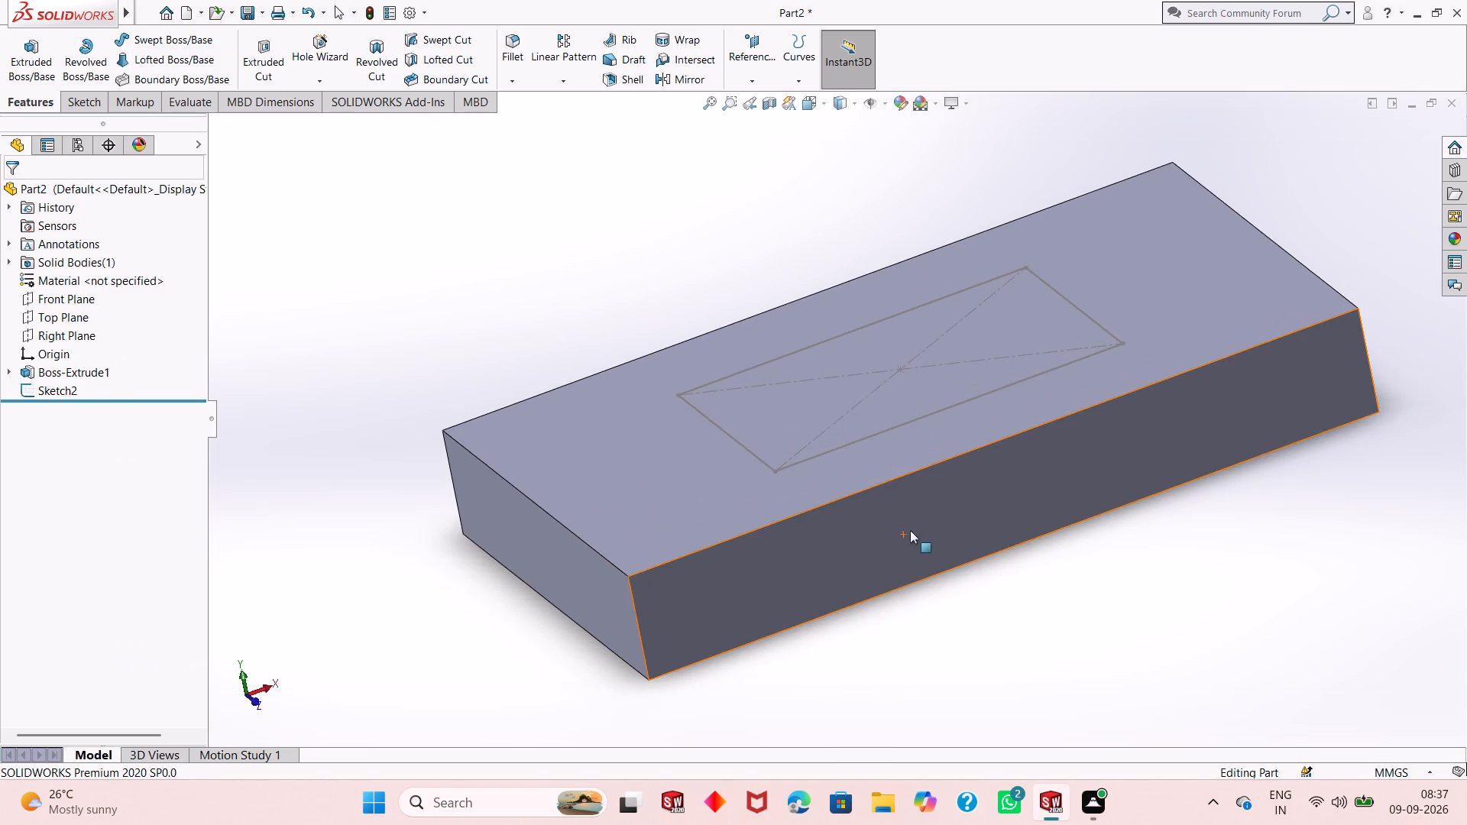
right_click(71, 396)
key("Escape")
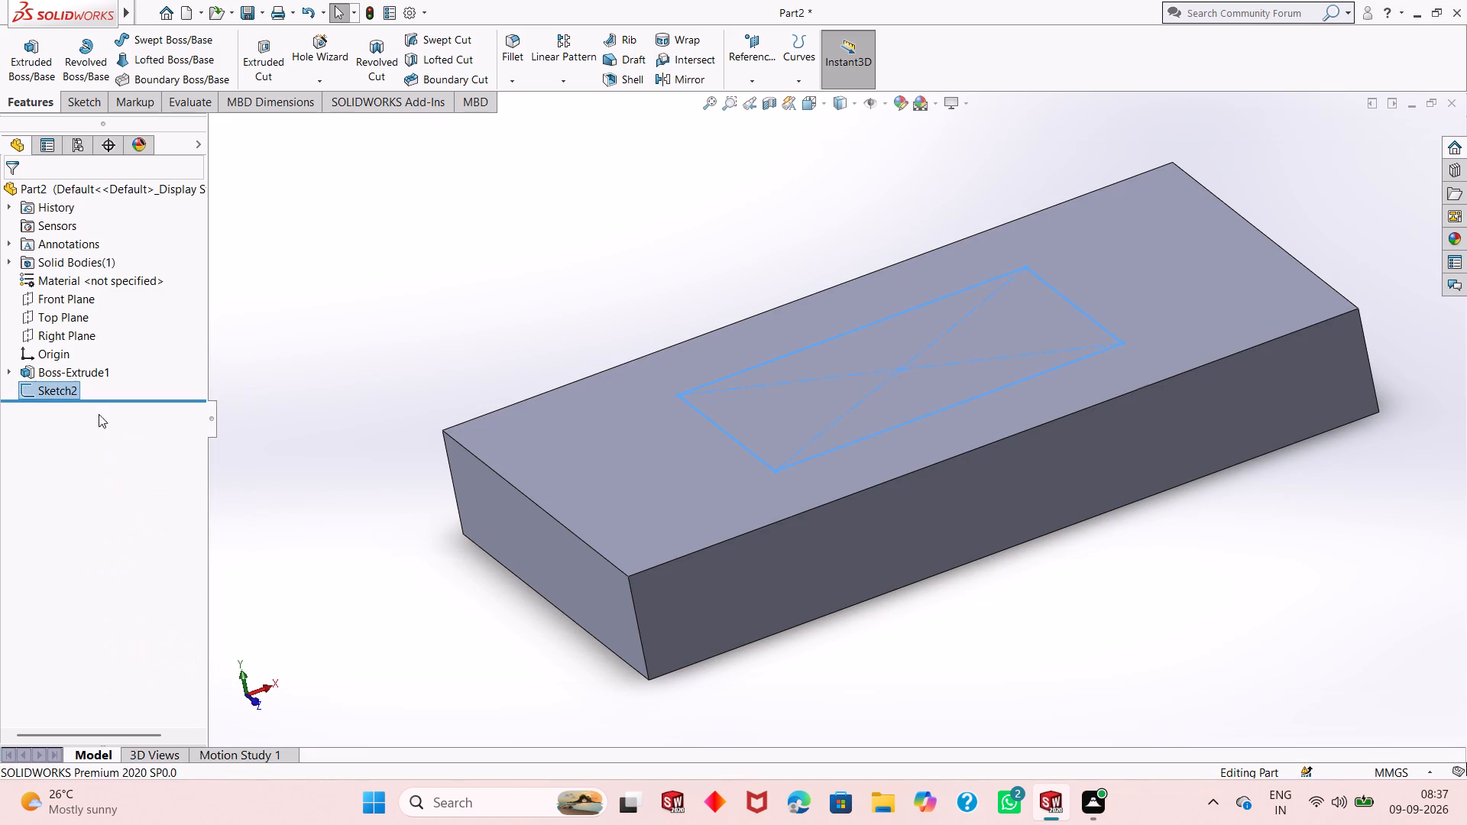
right_click(75, 393)
left_click(180, 500)
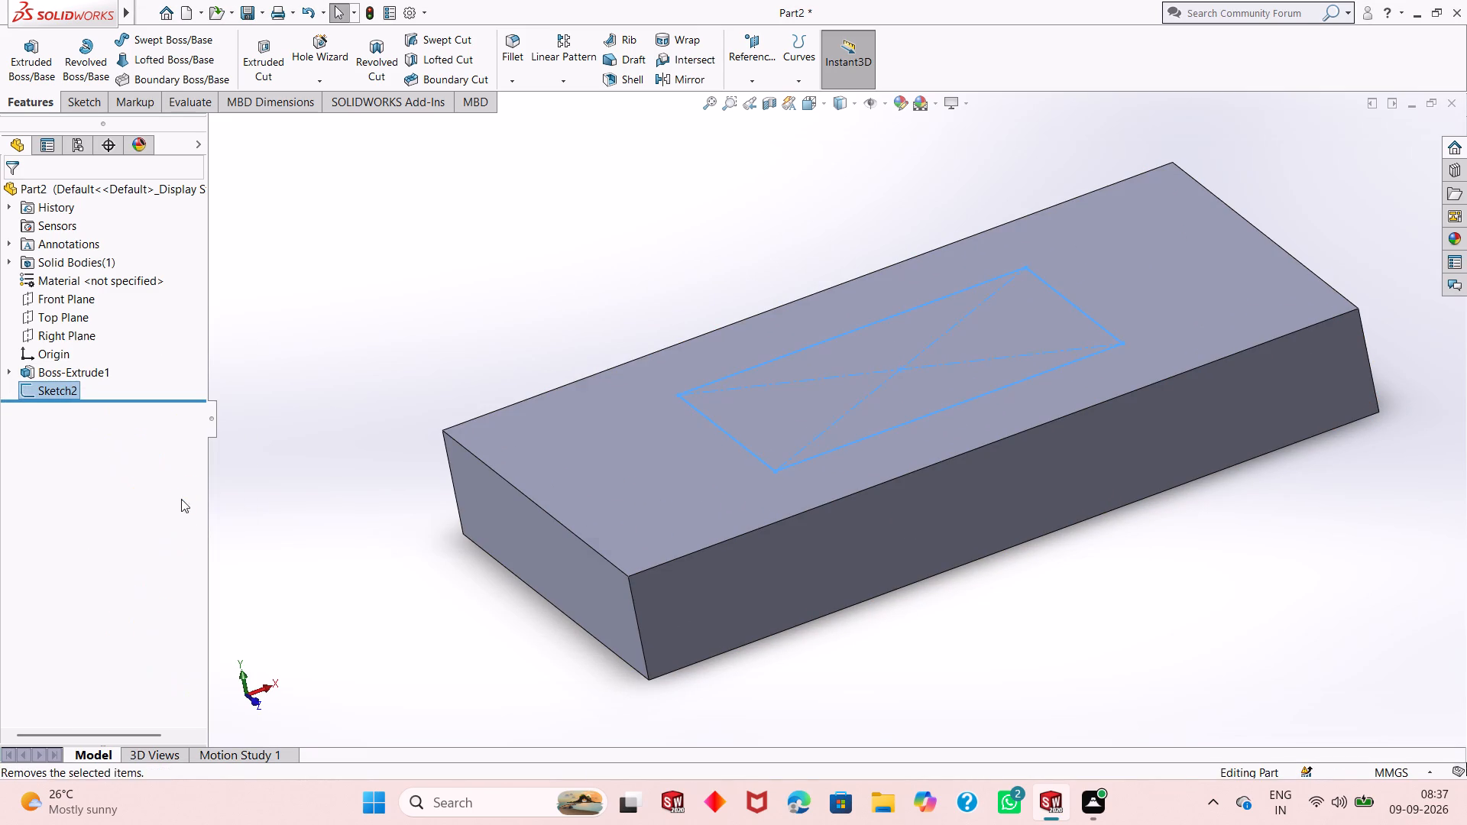
left_click(857, 299)
Start a sketch on the base's top face and draw a center rectangle from the origin, about 152 × 77 mm.
left_click(928, 443)
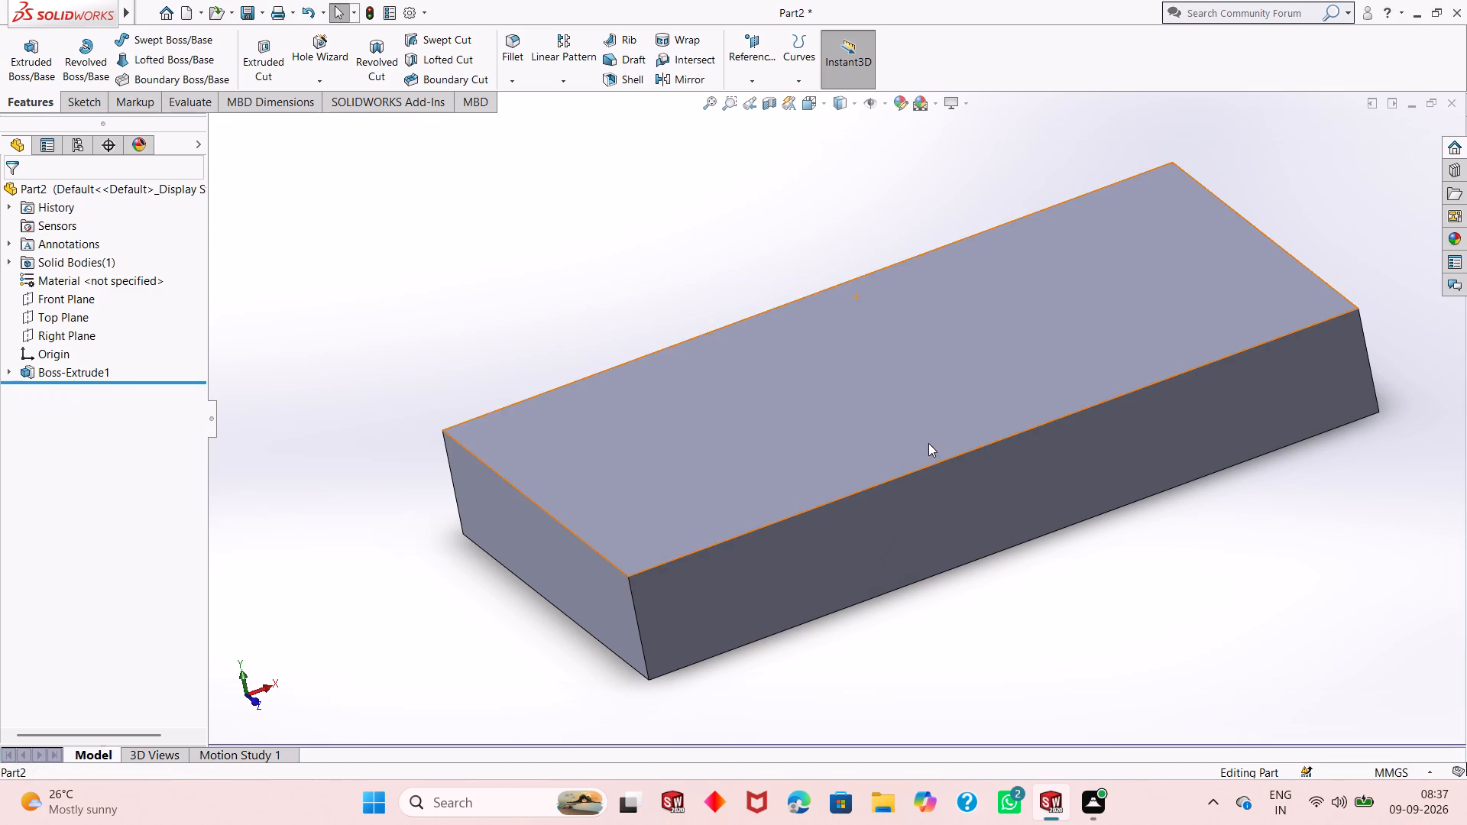
left_click(993, 394)
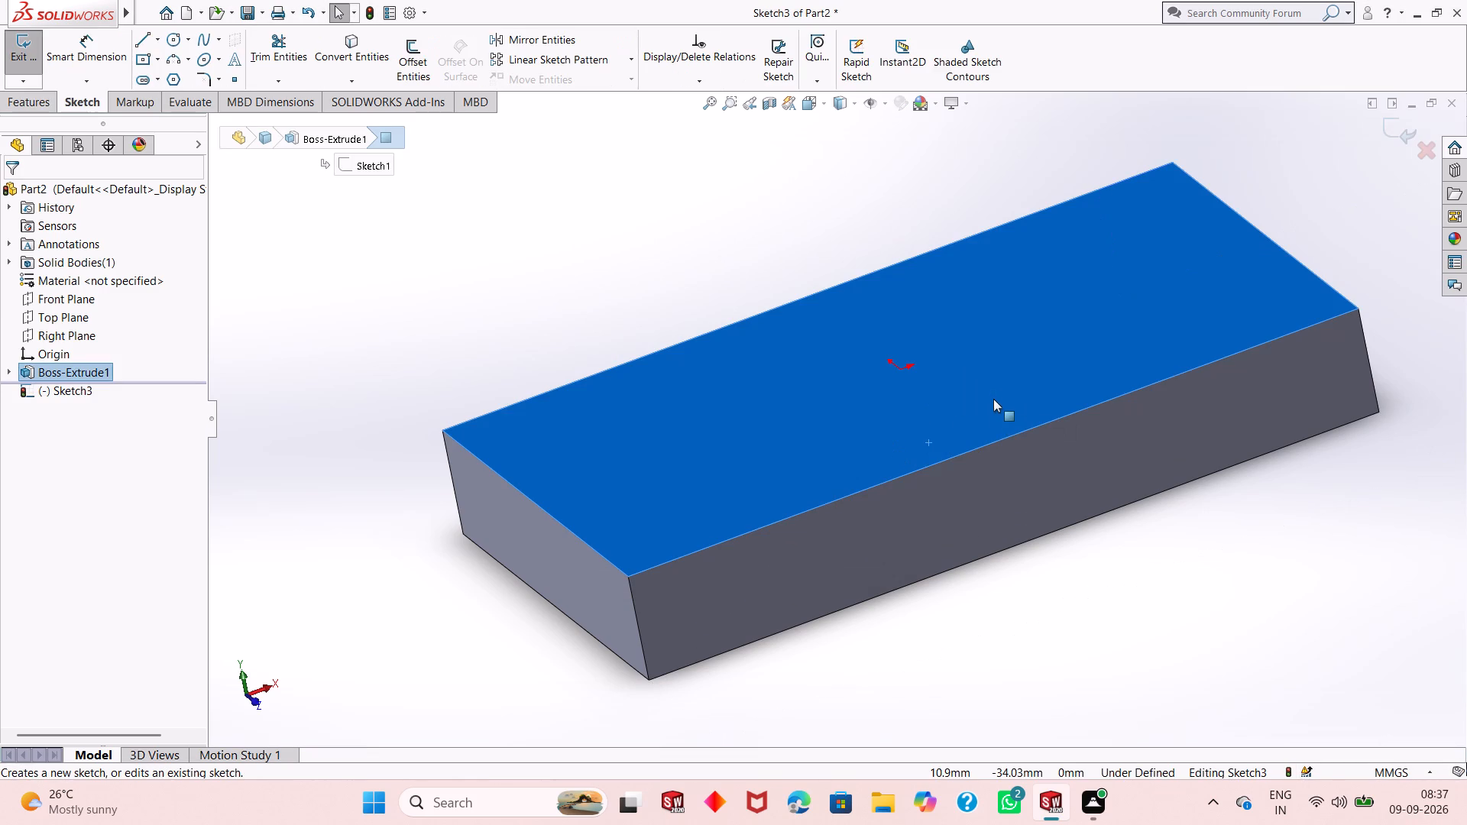
key("ctrl+8")
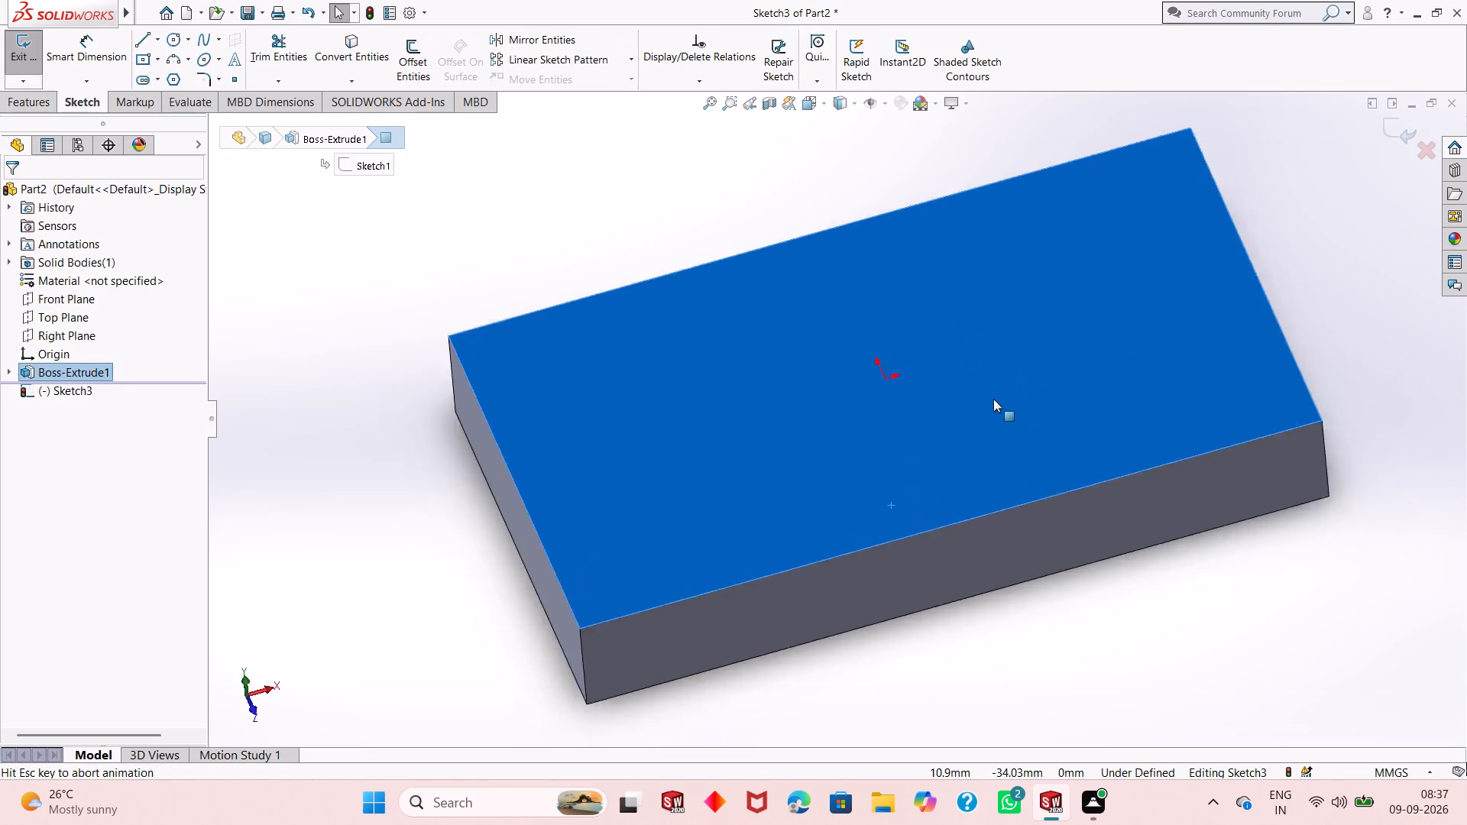
key("Escape")
key("Escape")
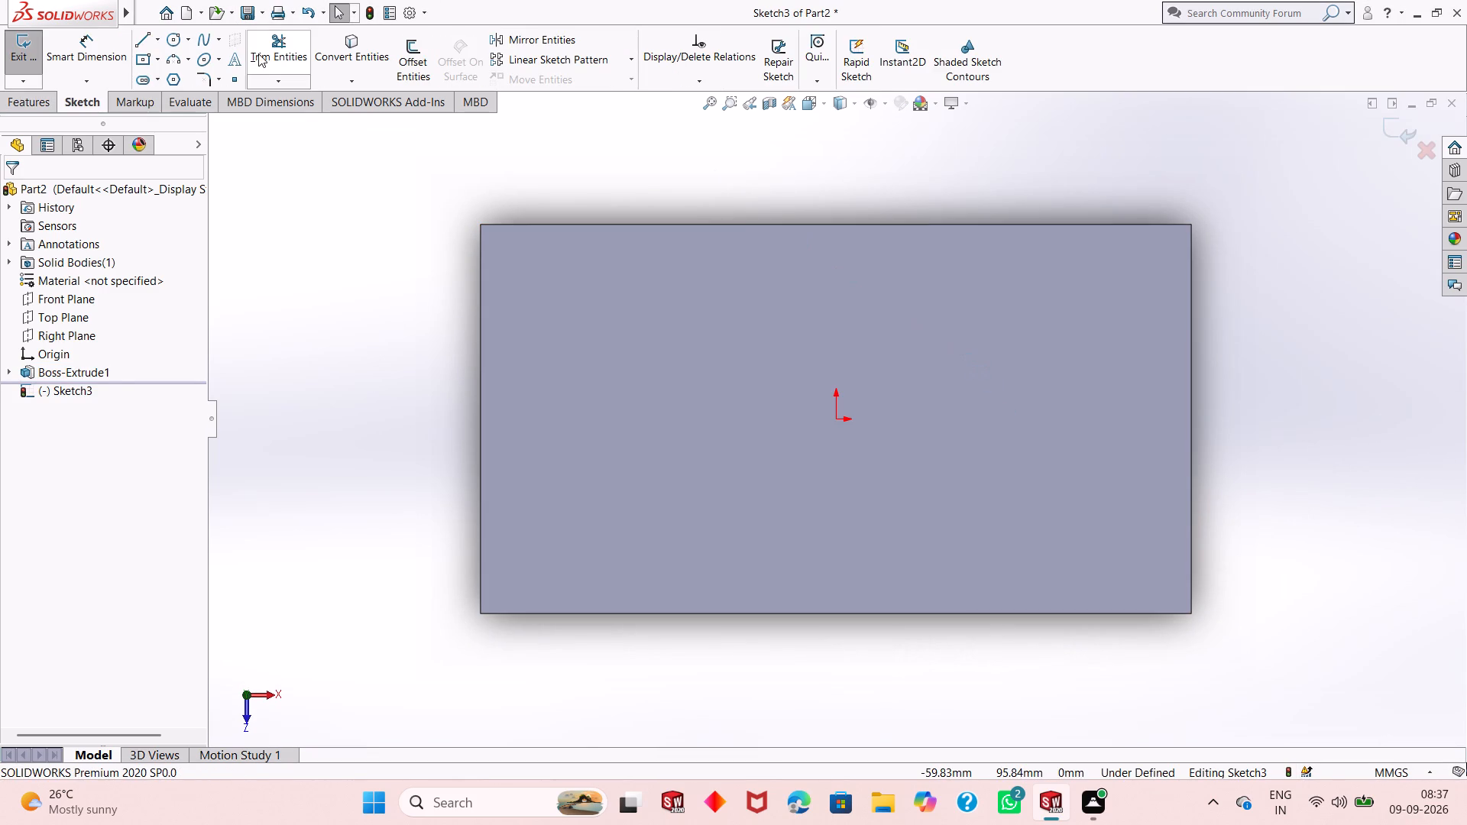
left_click(146, 61)
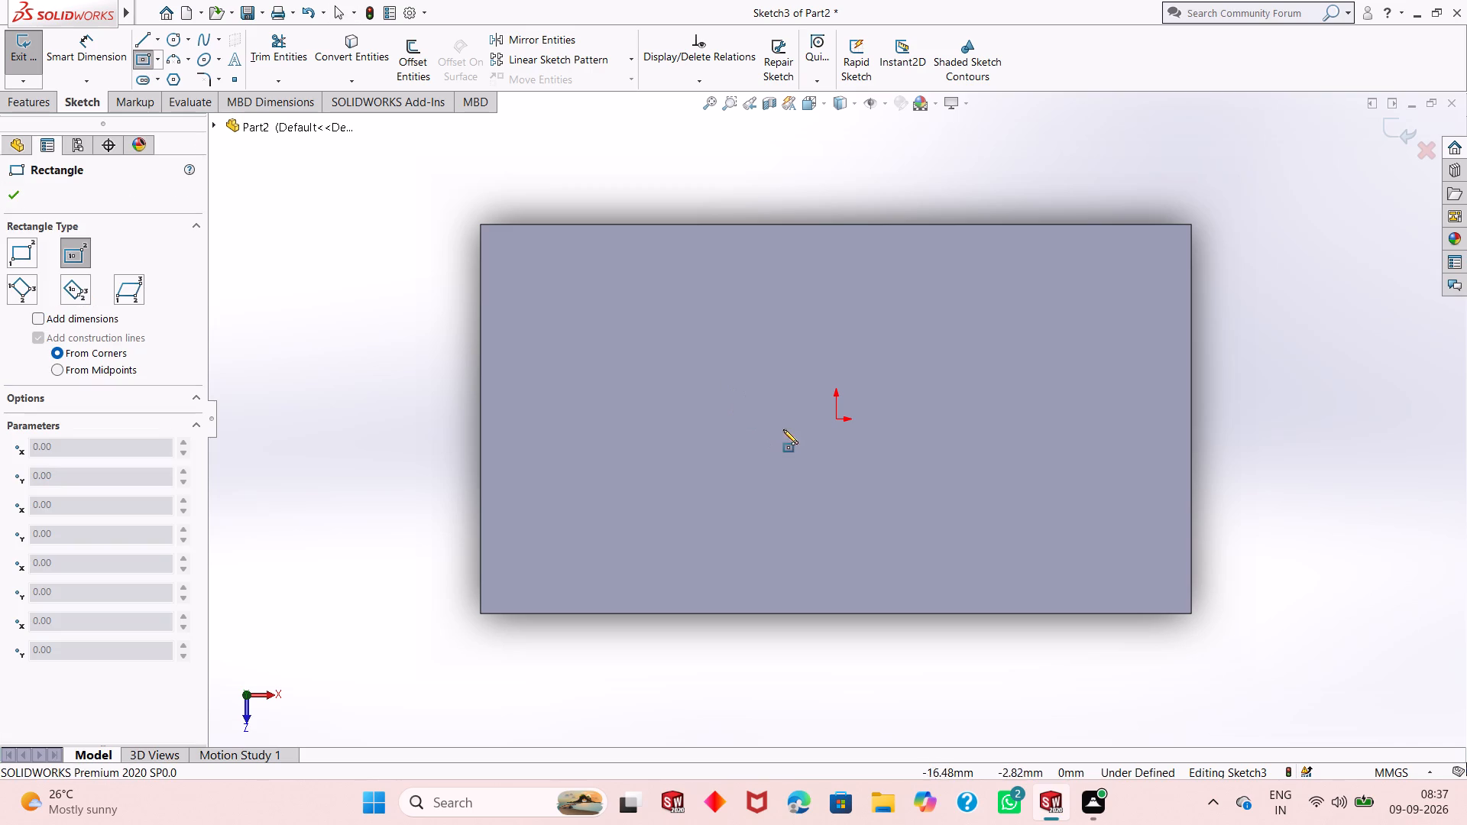
left_click(837, 422)
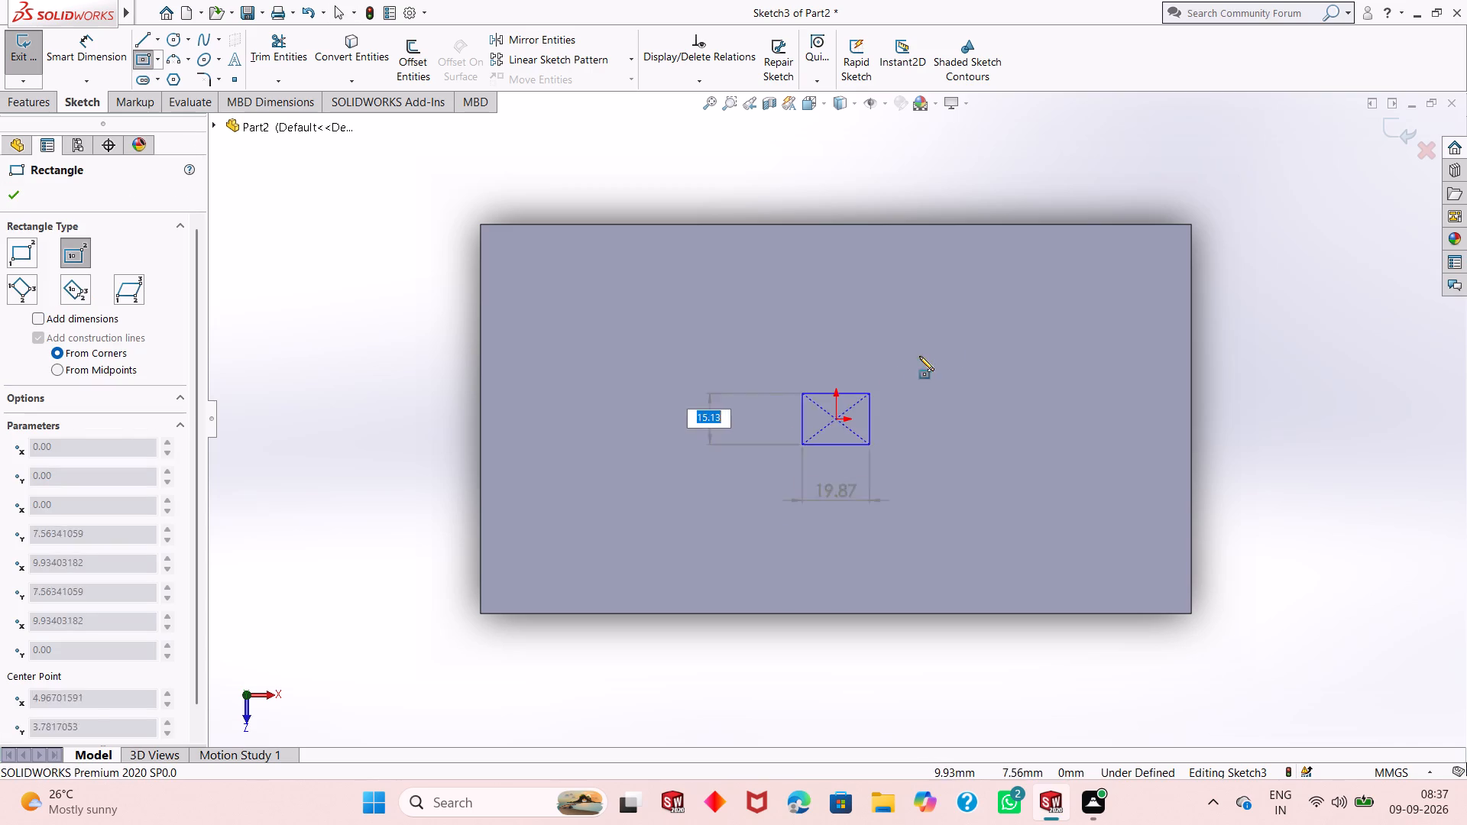
left_click(1093, 289)
right_click(1093, 289)
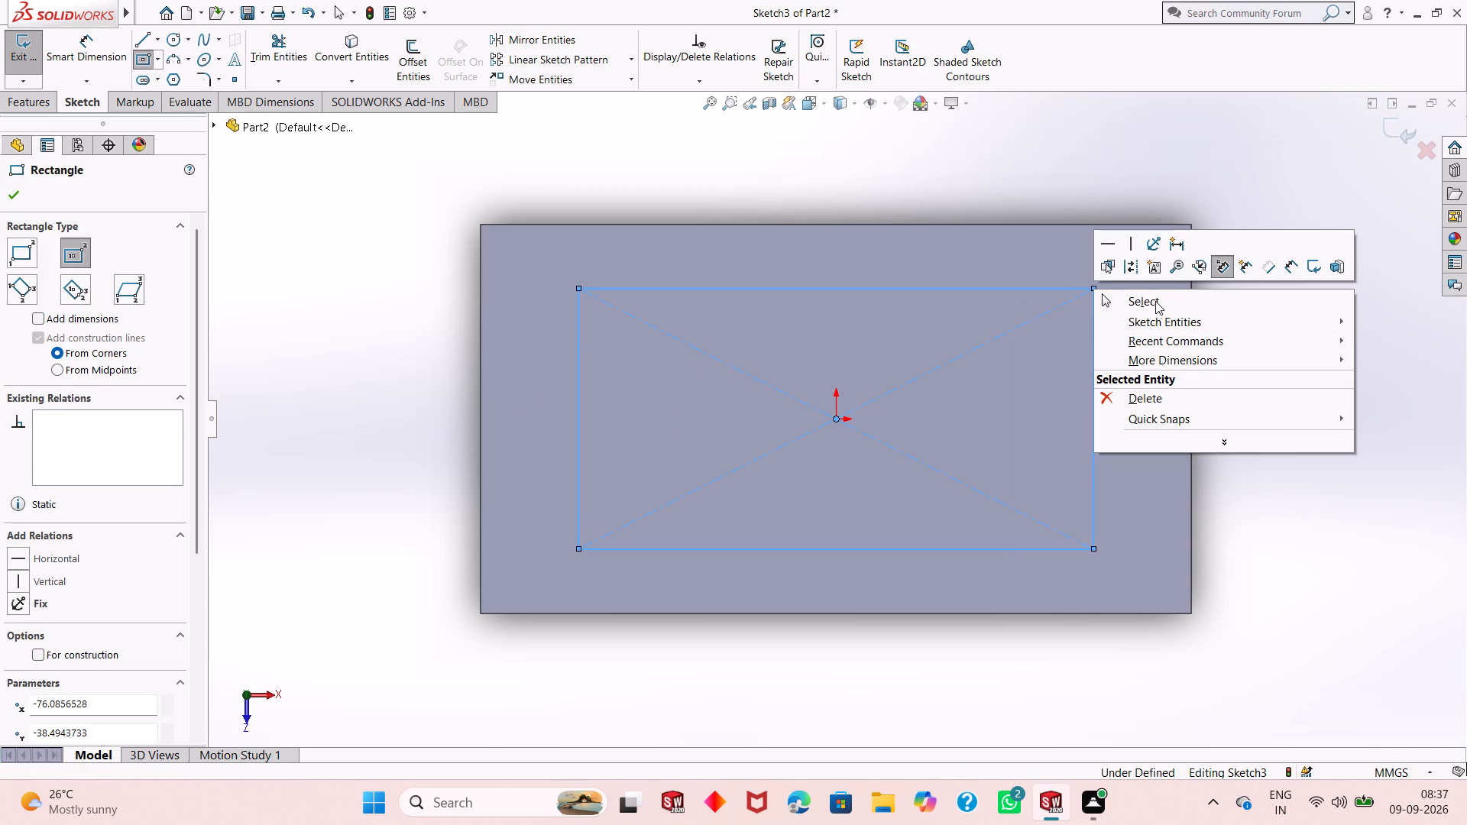
left_click(1155, 300)
Dimension the center rectangle to 100 mm long and 60 mm wide.
left_click(79, 38)
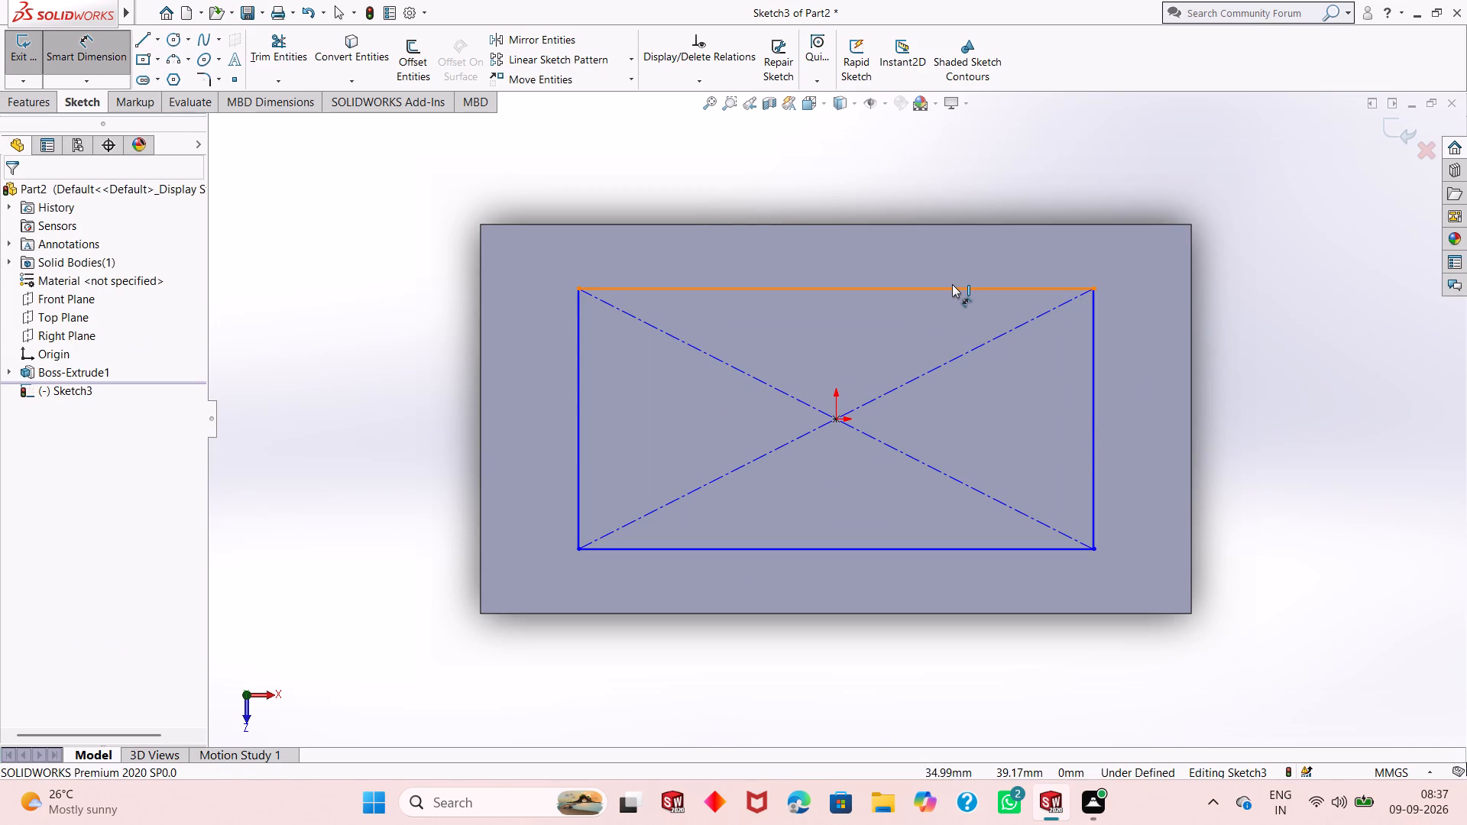
left_click(931, 289)
left_click(944, 179)
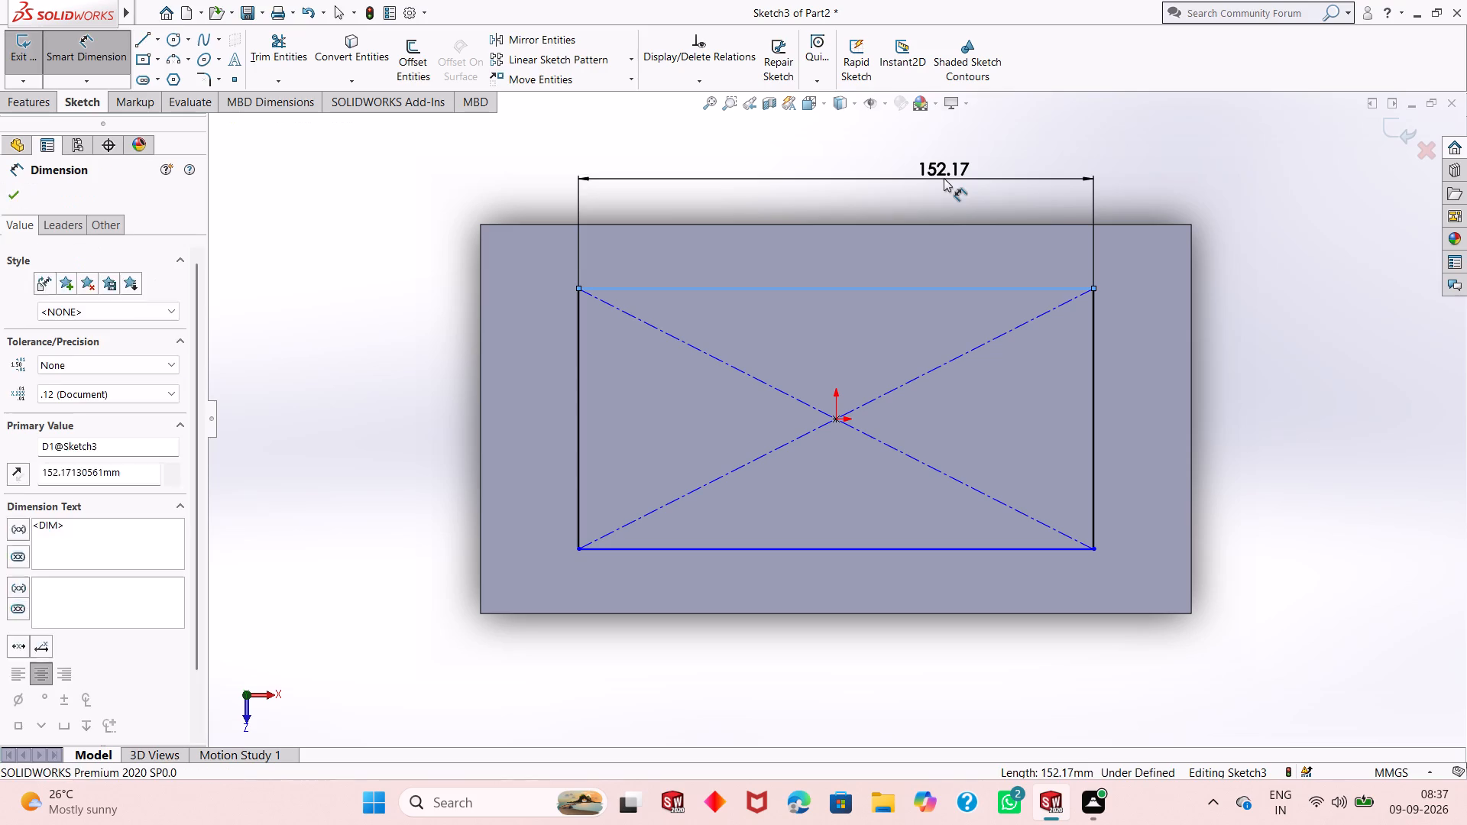
type("100")
key("Return")
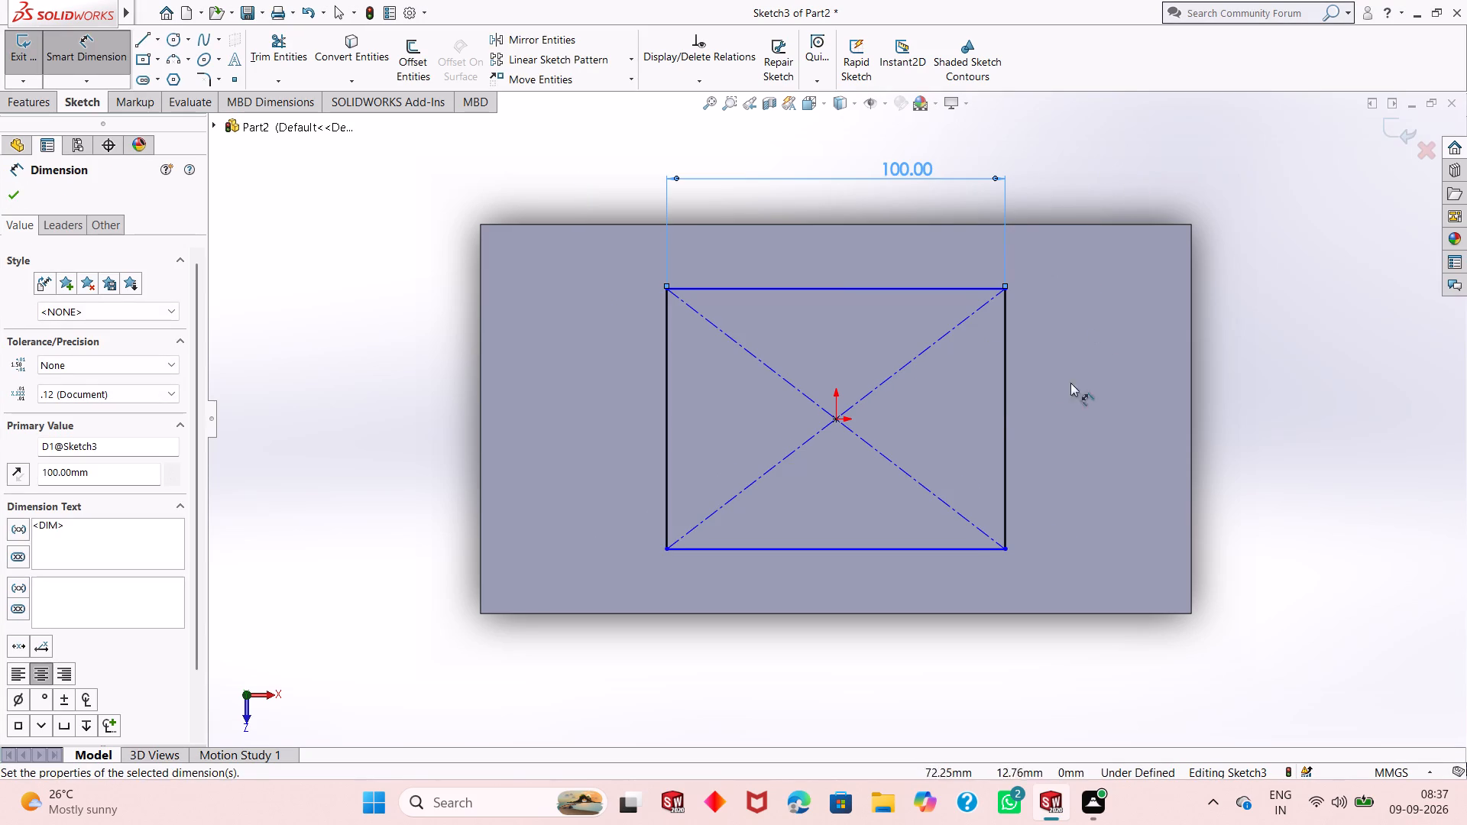
left_click(1008, 414)
left_click(1353, 411)
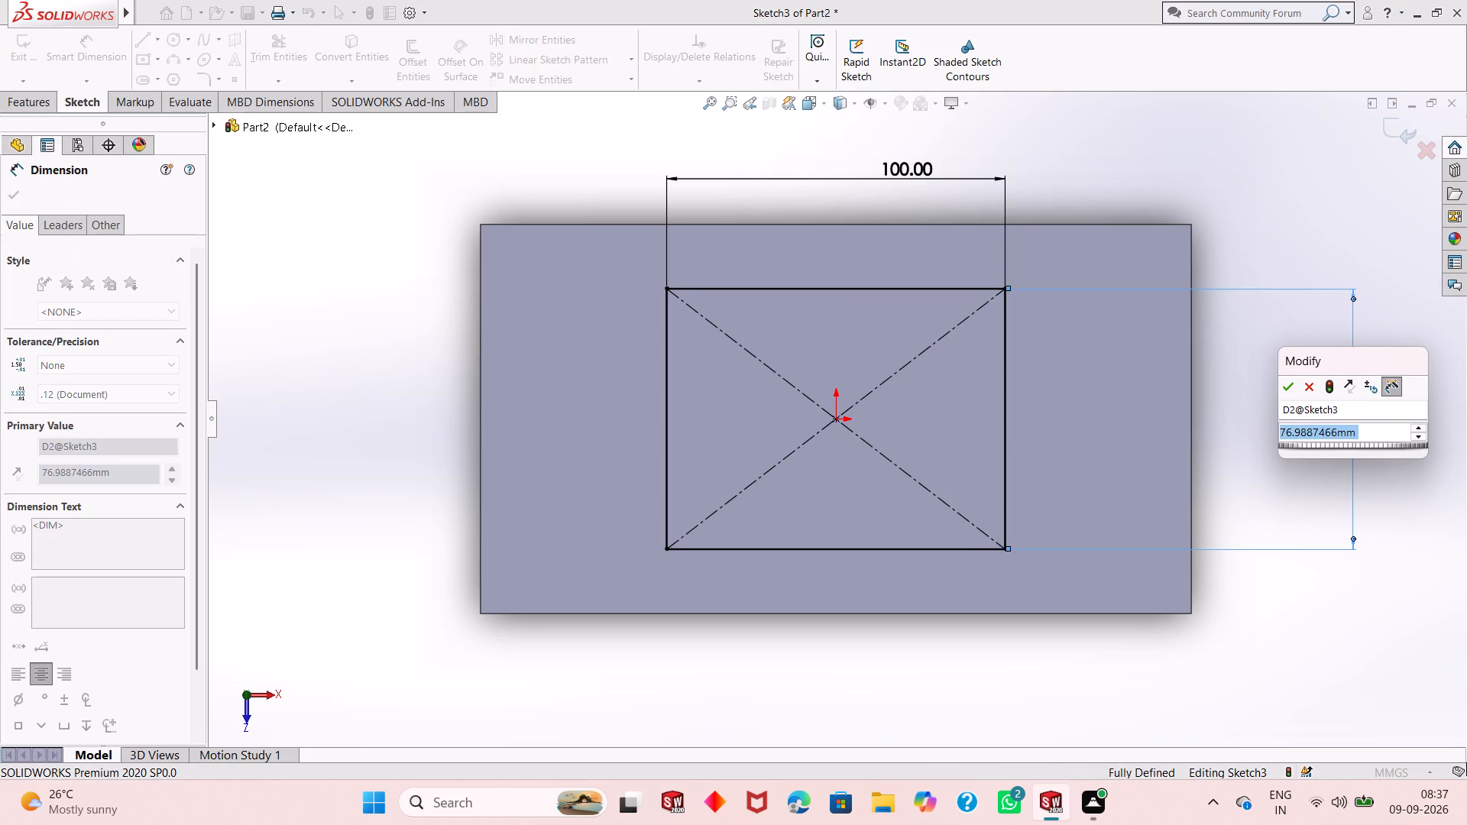
type("60")
key("Return")
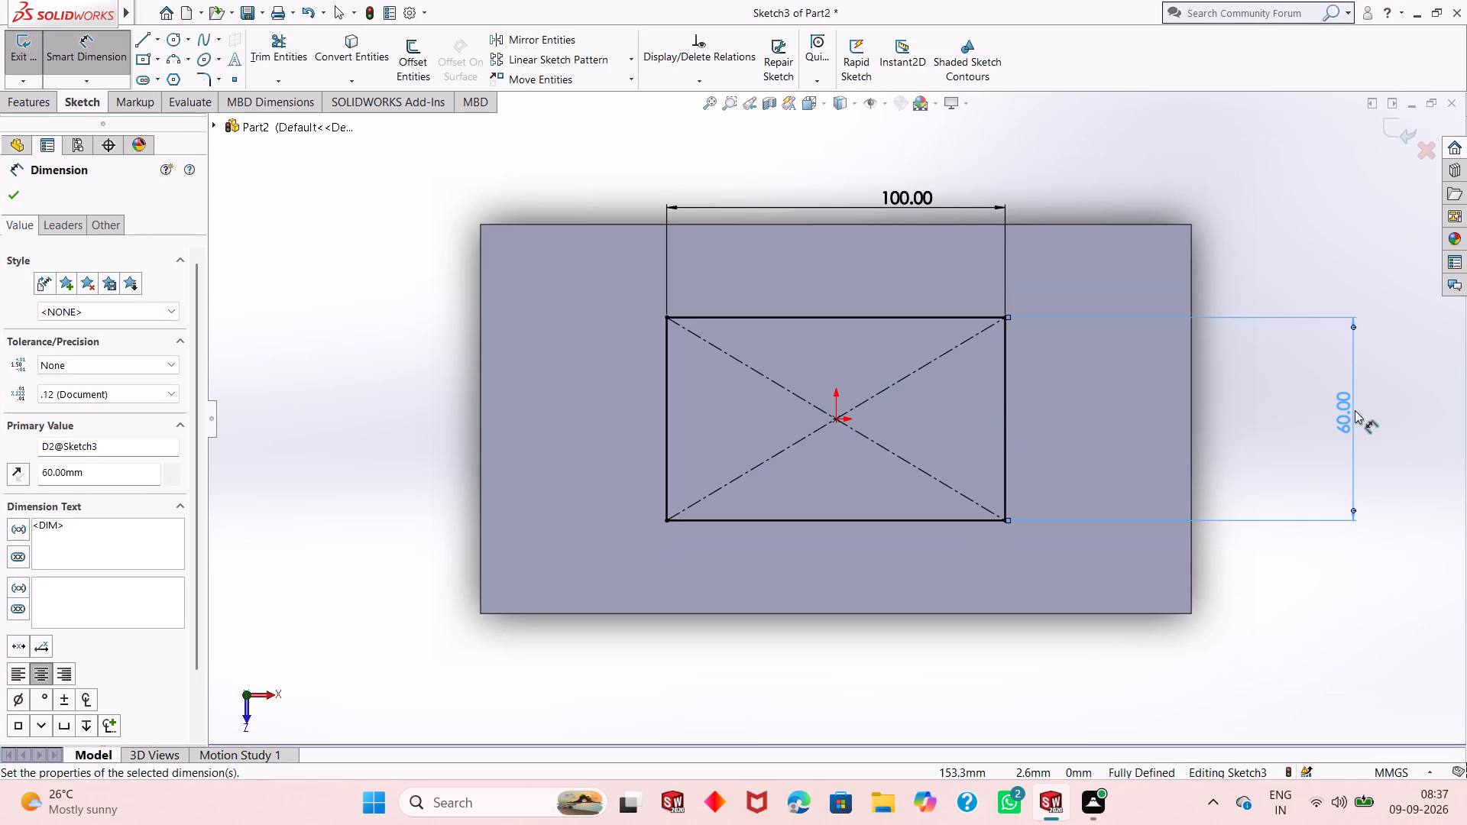
left_click(8, 198)
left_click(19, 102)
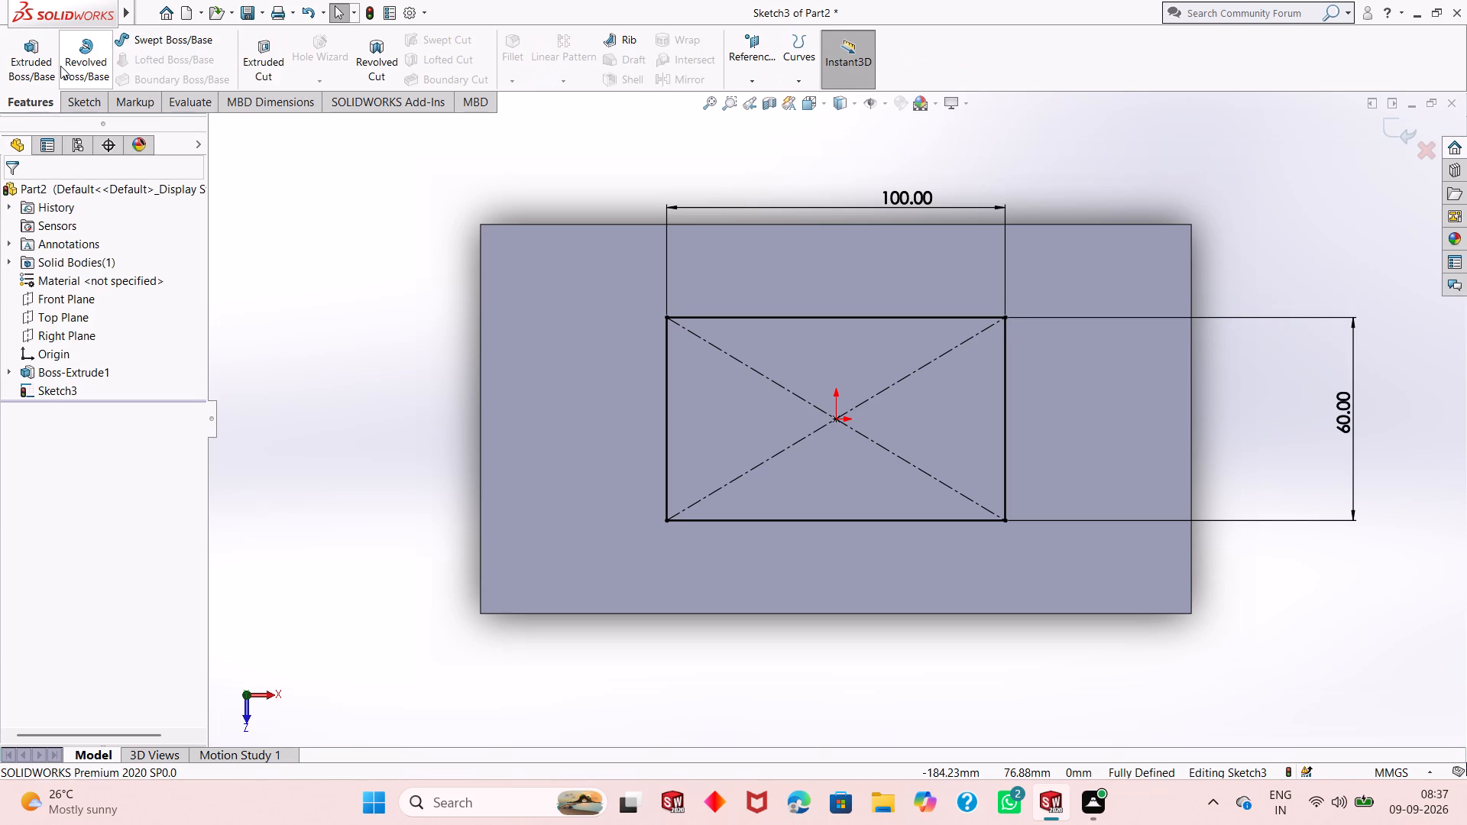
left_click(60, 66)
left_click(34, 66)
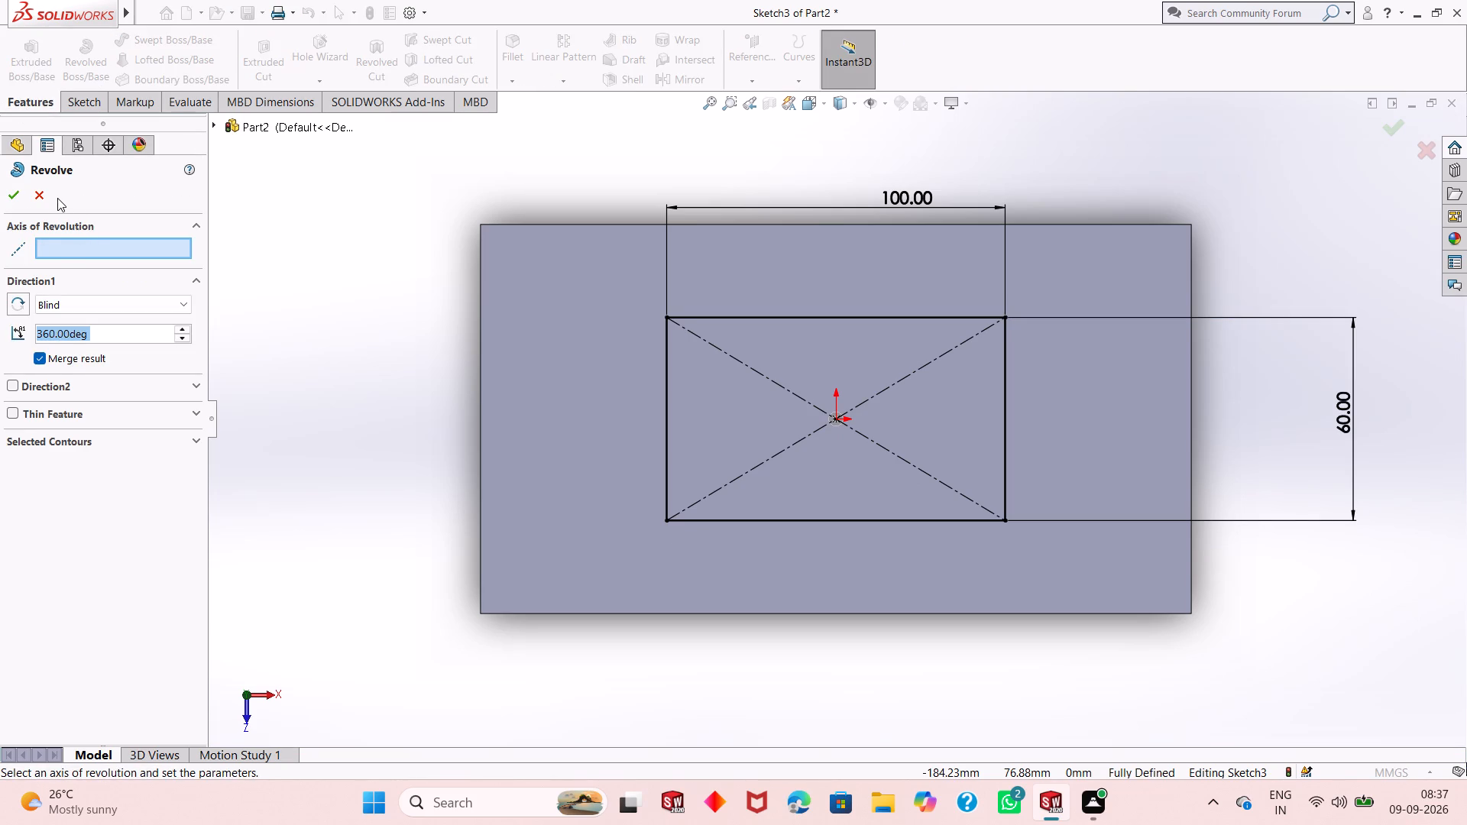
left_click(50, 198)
Extrude the 100 × 60 mm rectangle 32 mm upward as a blind boss, merged with the base.
left_click(27, 82)
middle_click_drag(751, 576, 752, 525)
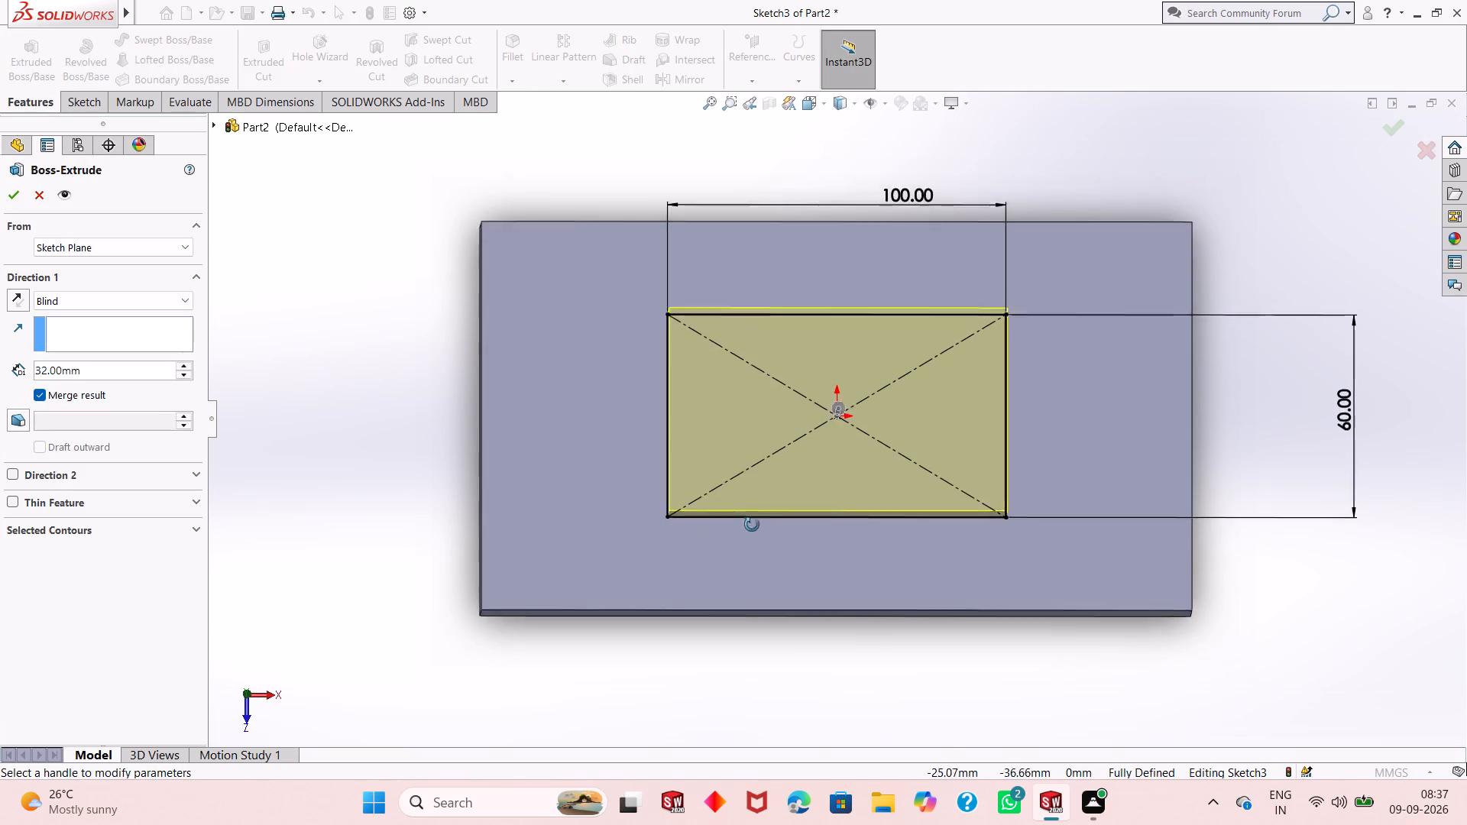
middle_click_drag(752, 525, 756, 390)
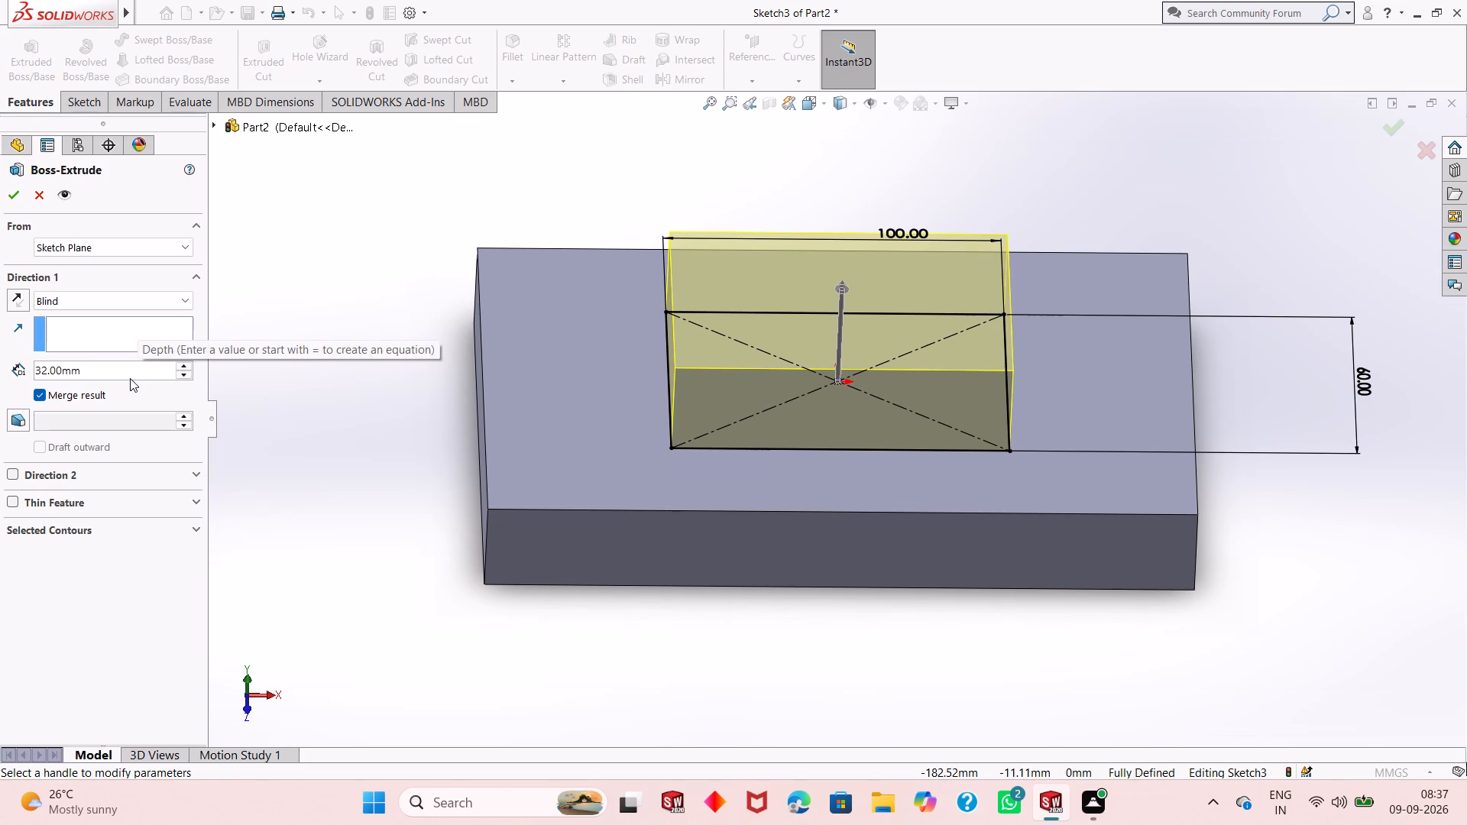
left_click(15, 202)
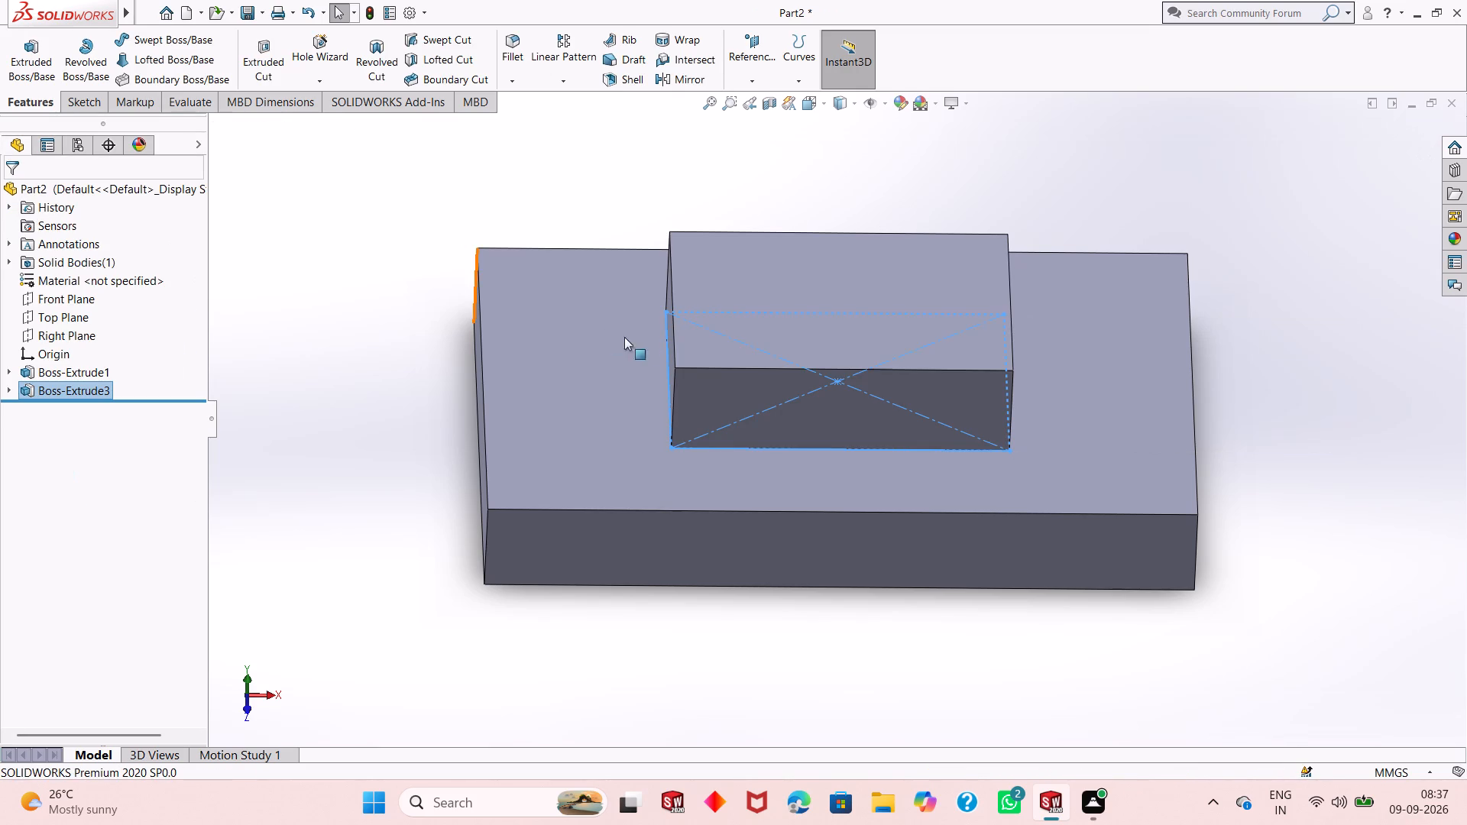
left_click(334, 336)
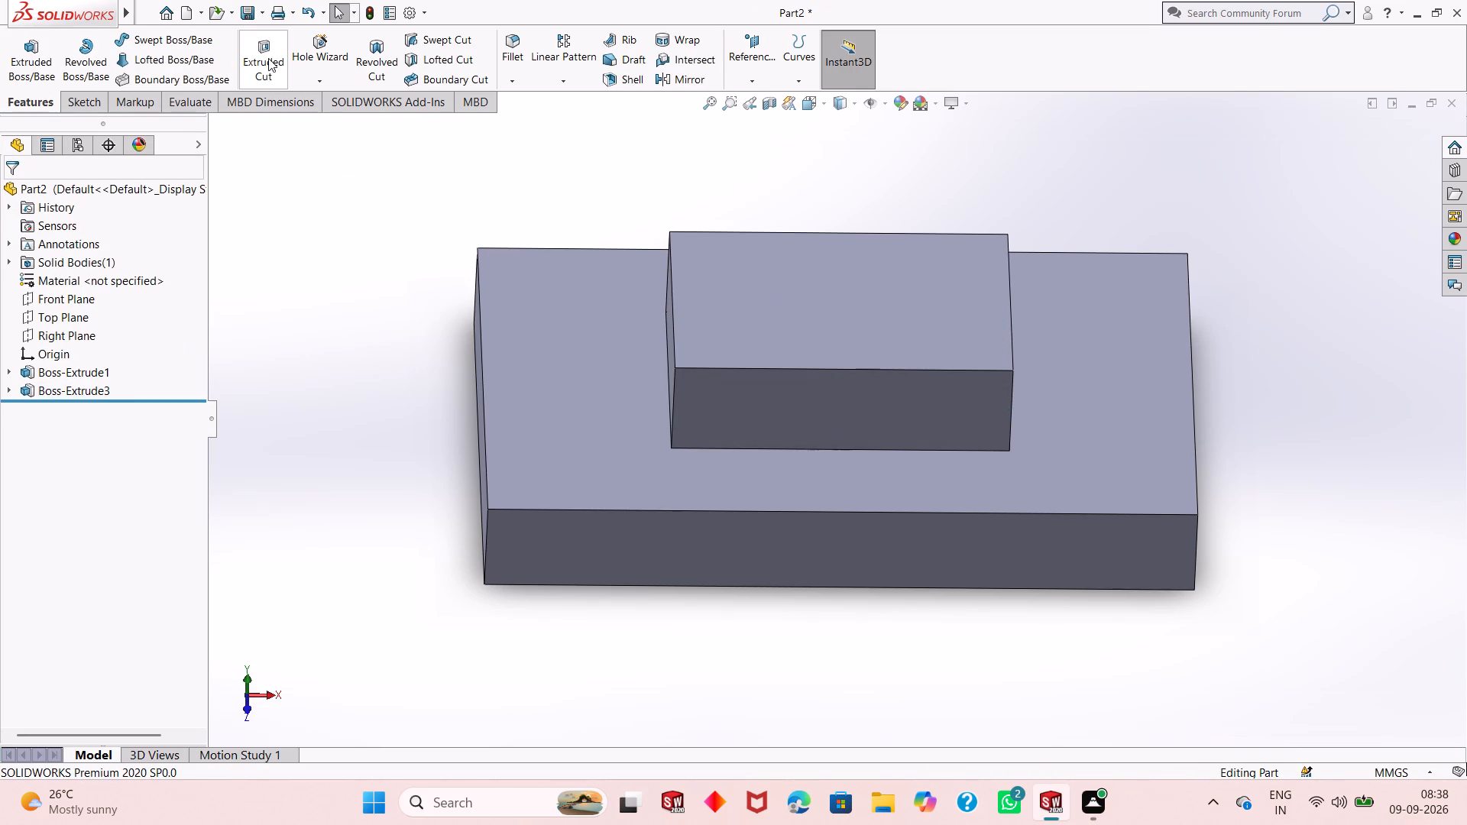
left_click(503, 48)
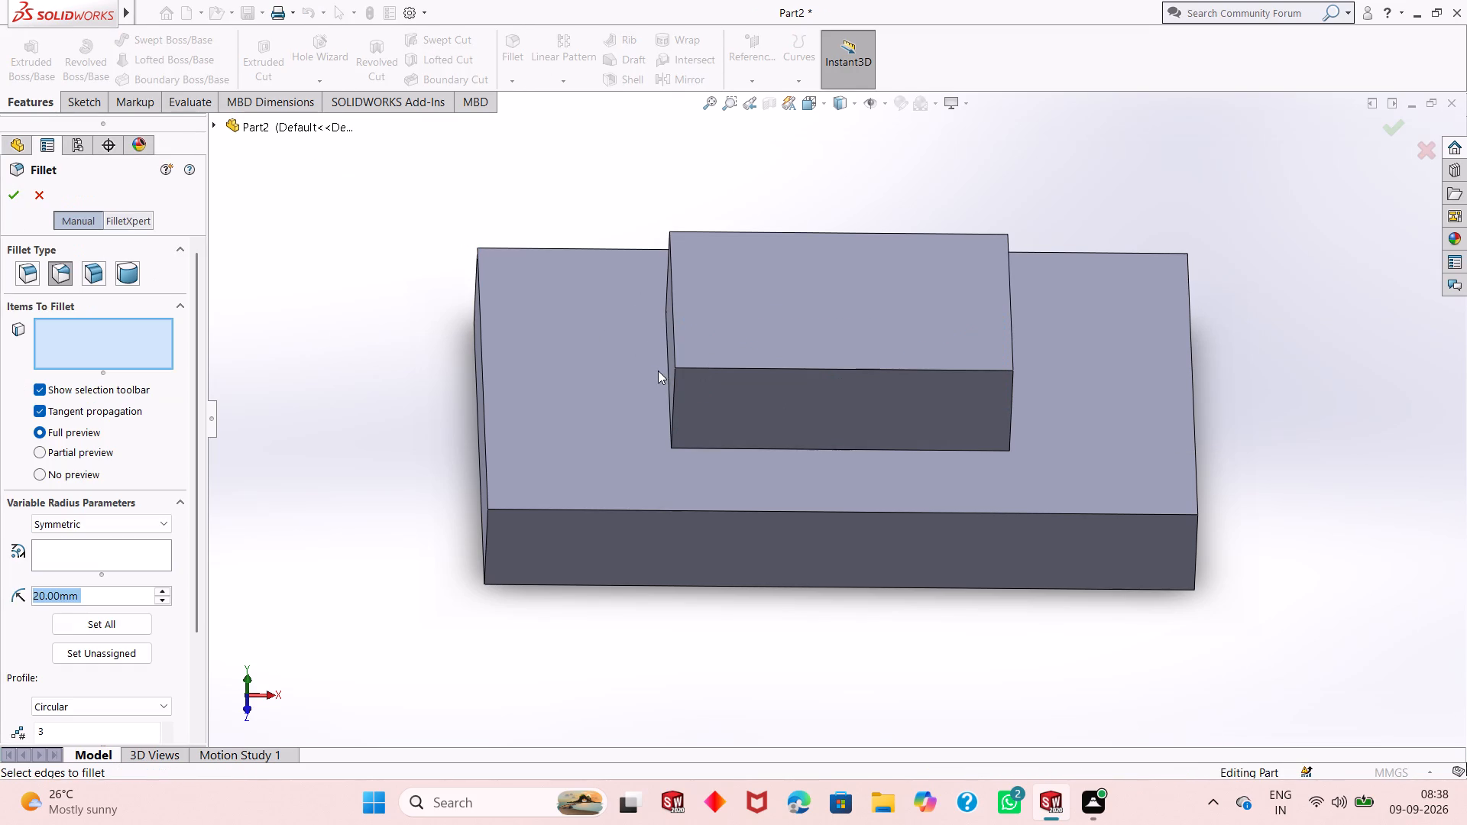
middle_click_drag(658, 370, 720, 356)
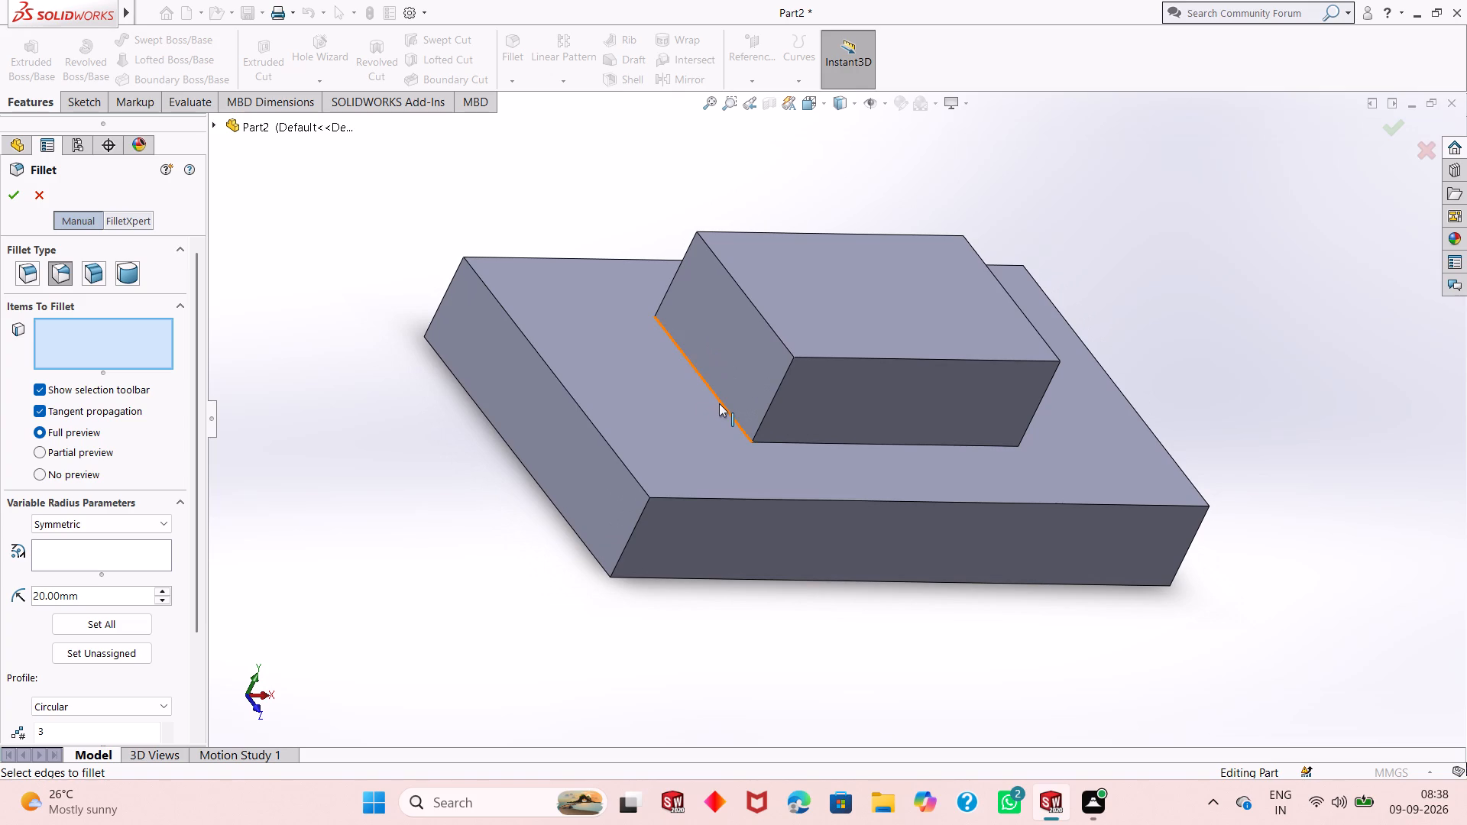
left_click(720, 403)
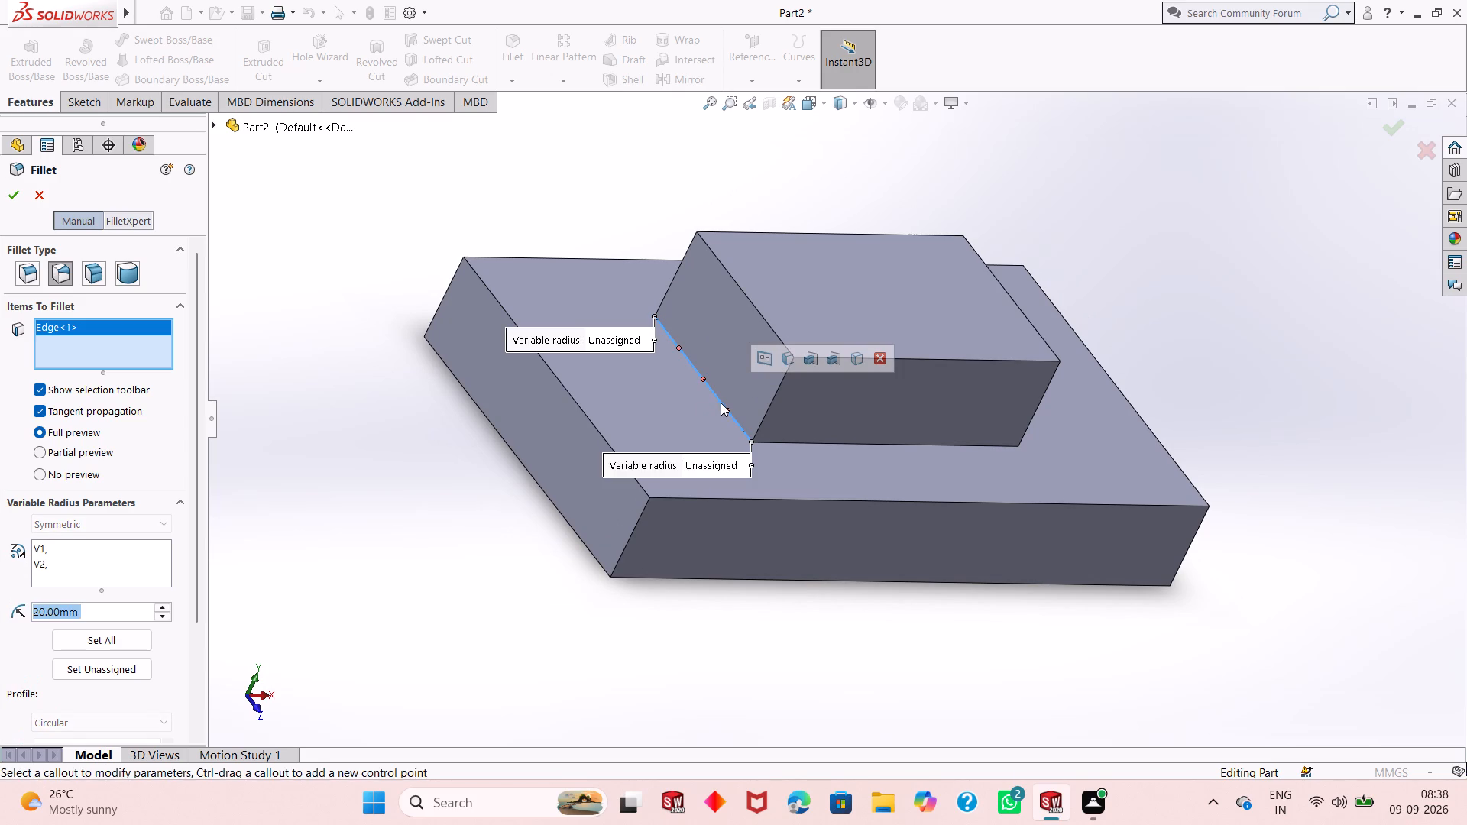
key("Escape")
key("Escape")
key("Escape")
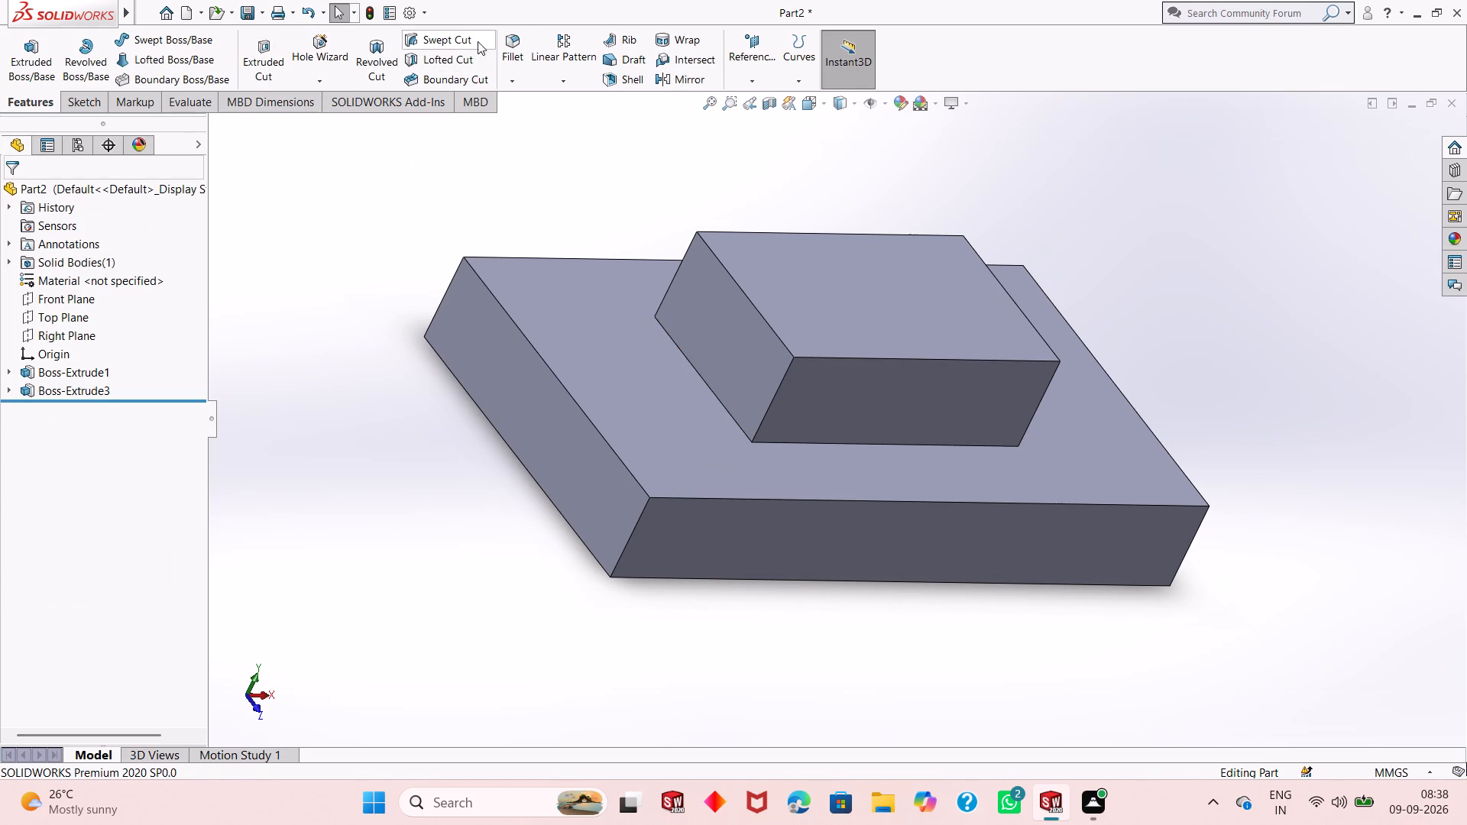
Apply a 20 mm constant-size fillet to the two 60 mm edges where the block's short ends meet the base.
left_click(512, 41)
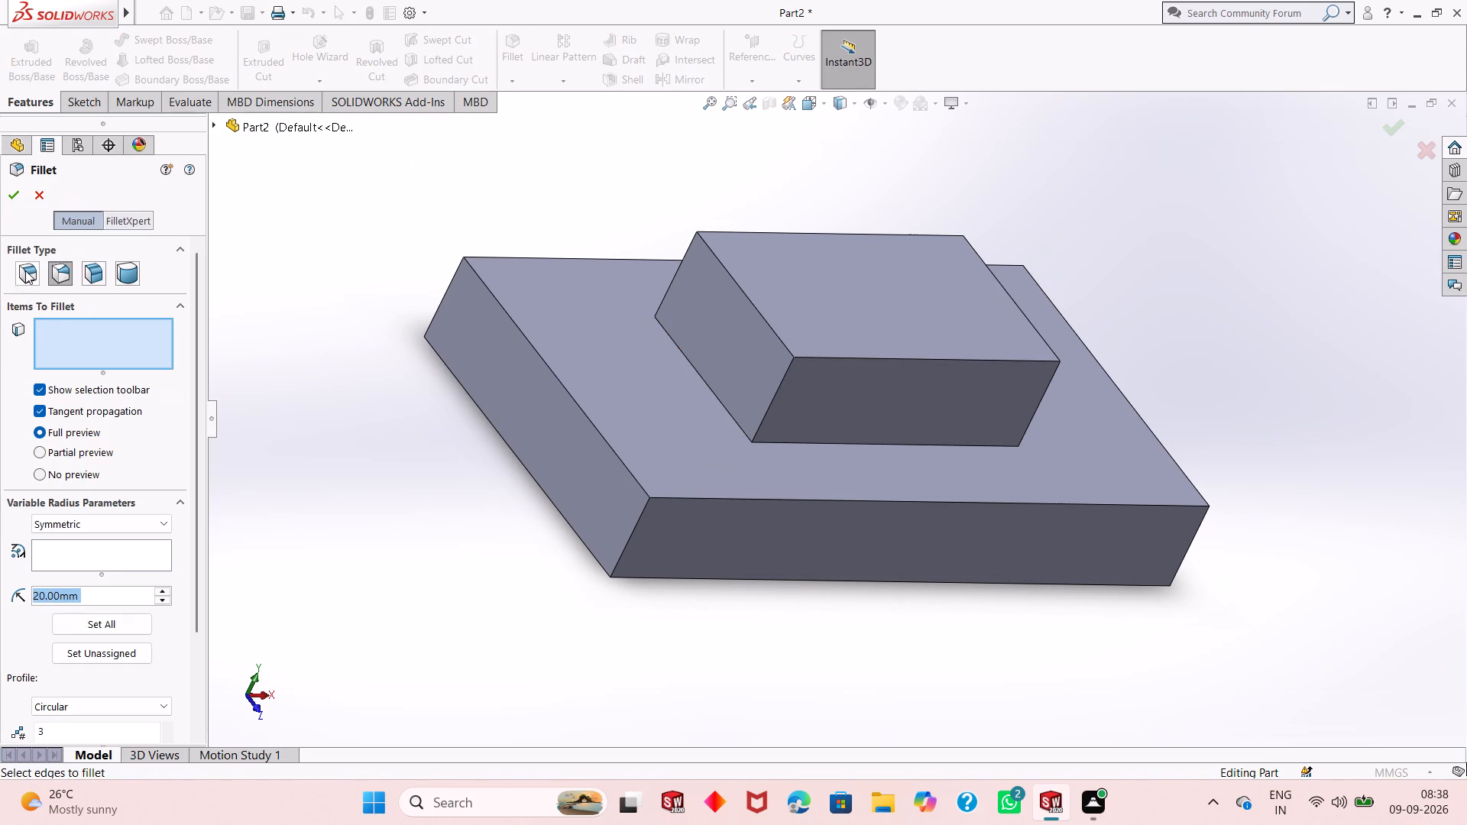
left_click(25, 270)
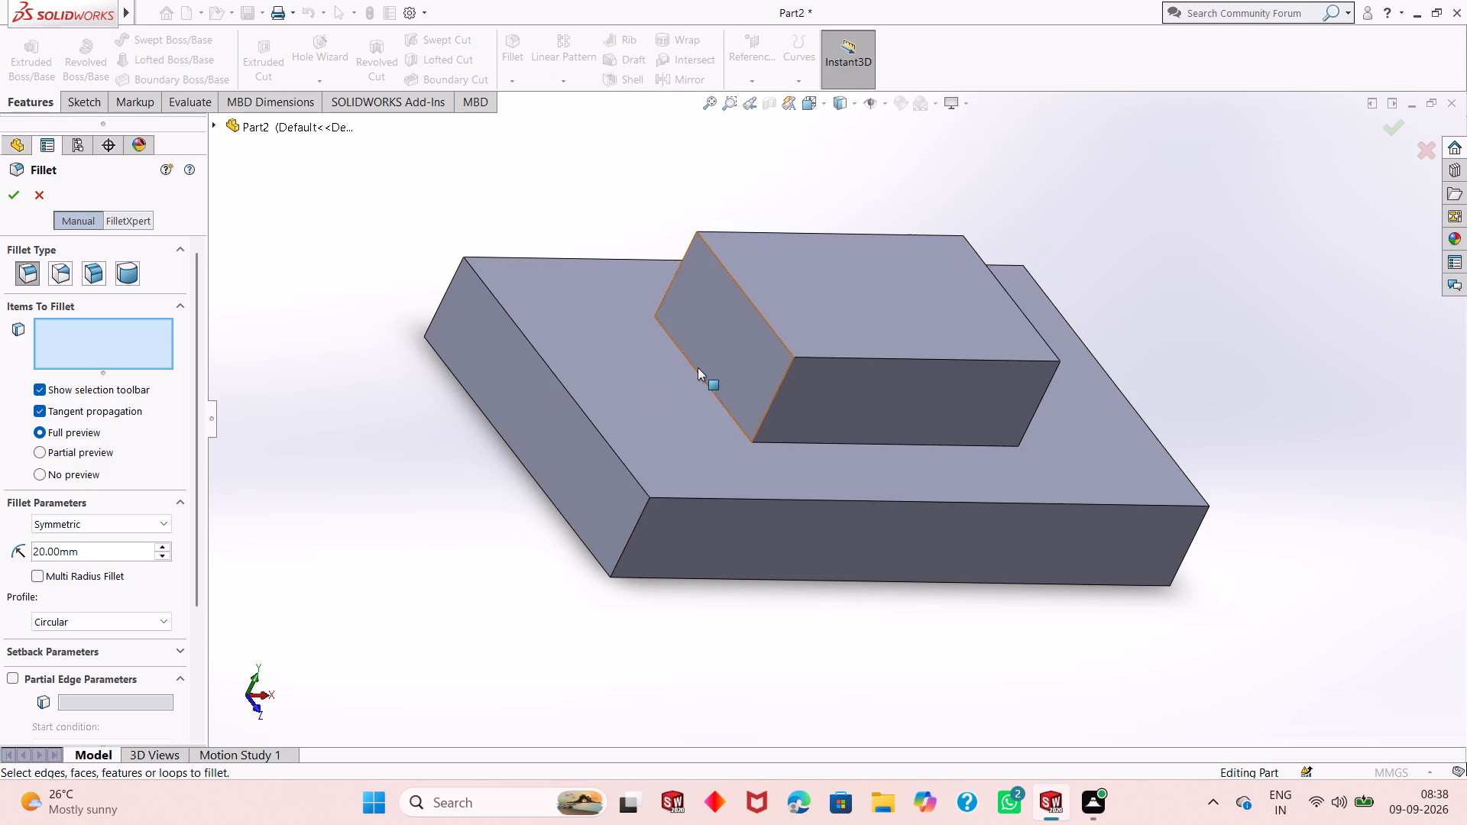
left_click(698, 377)
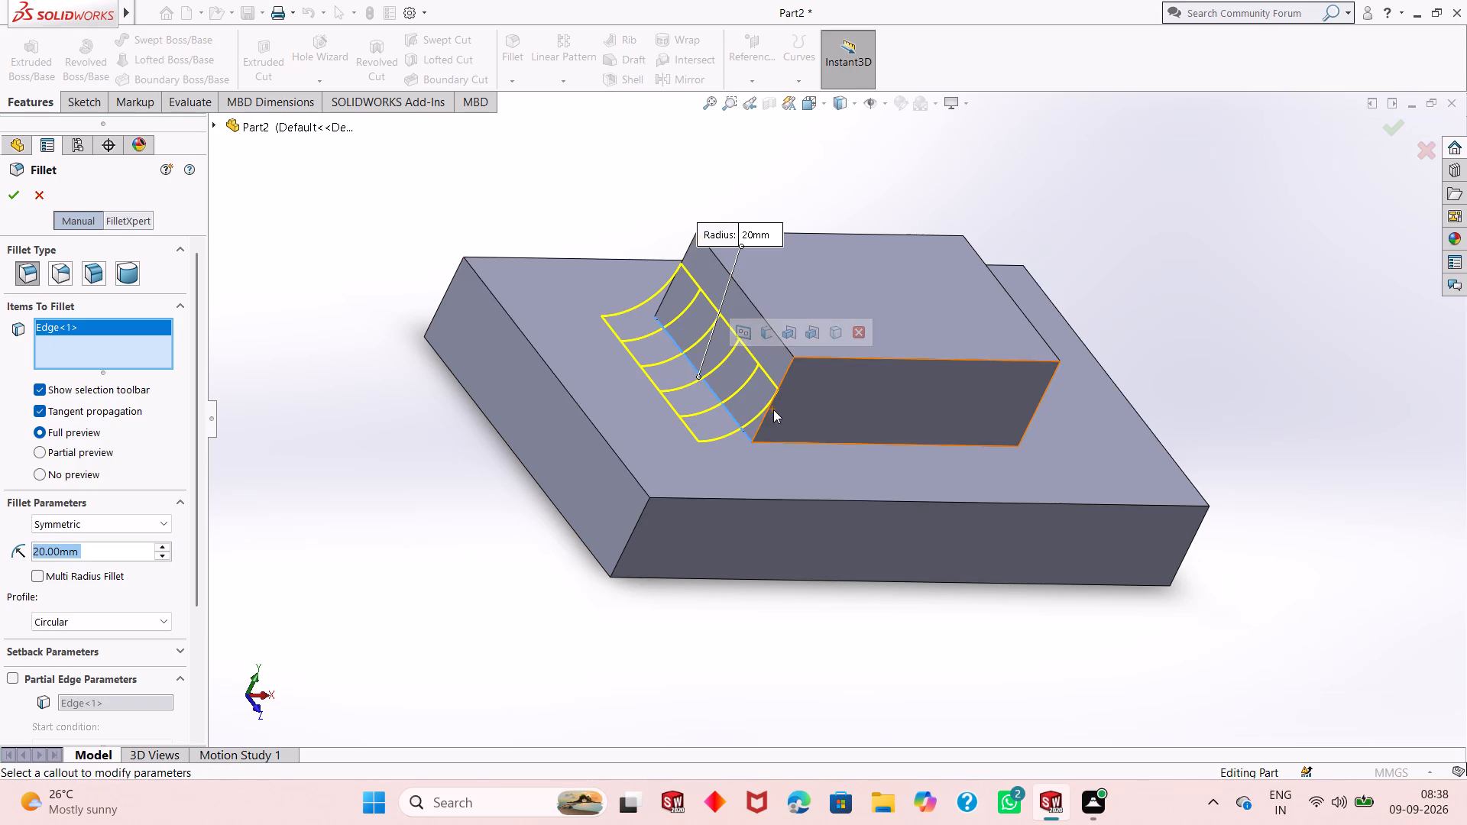
middle_click_drag(773, 409, 704, 409)
middle_click_drag(954, 403, 915, 421)
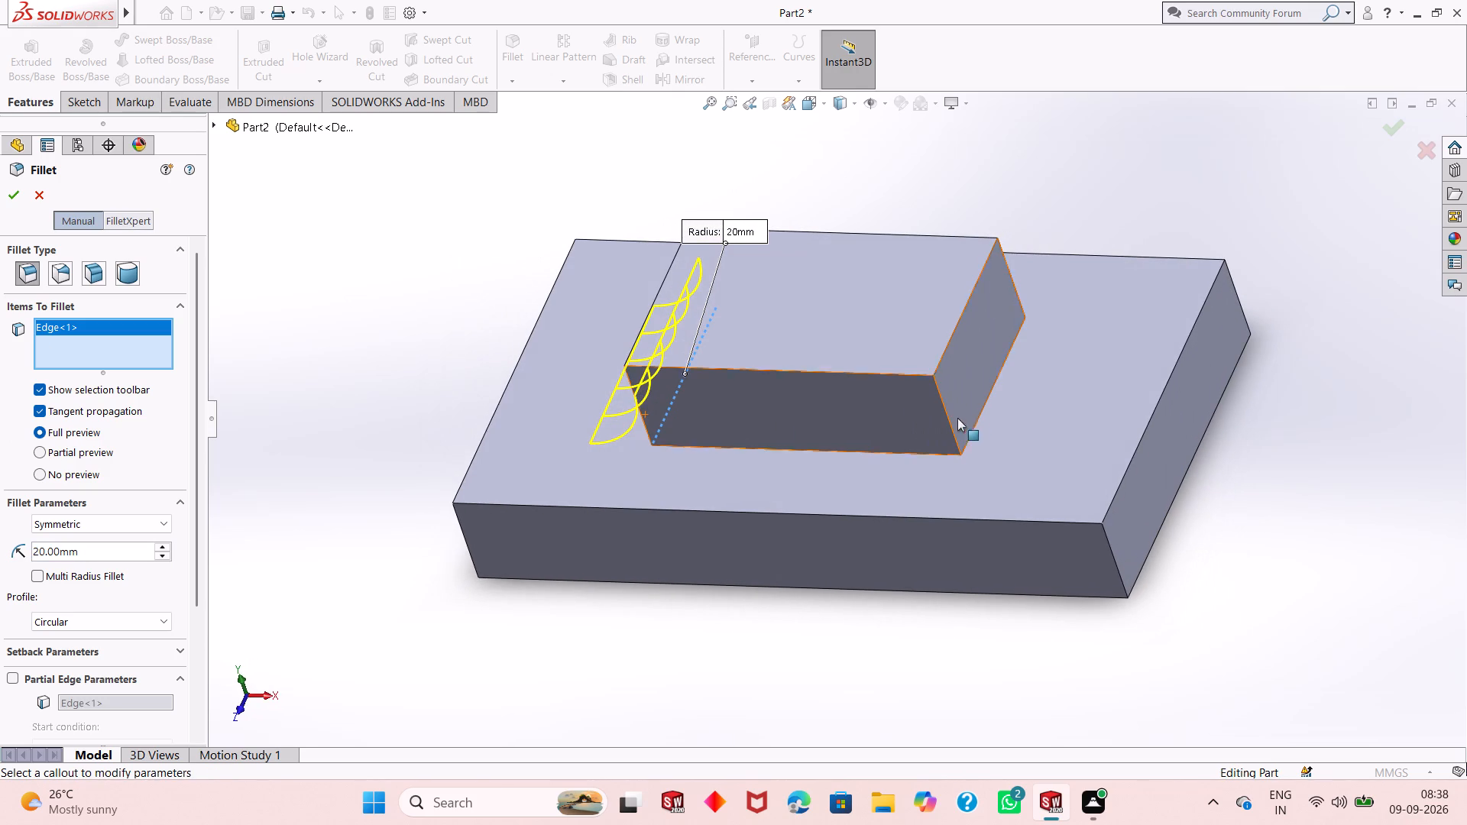
left_click(985, 403)
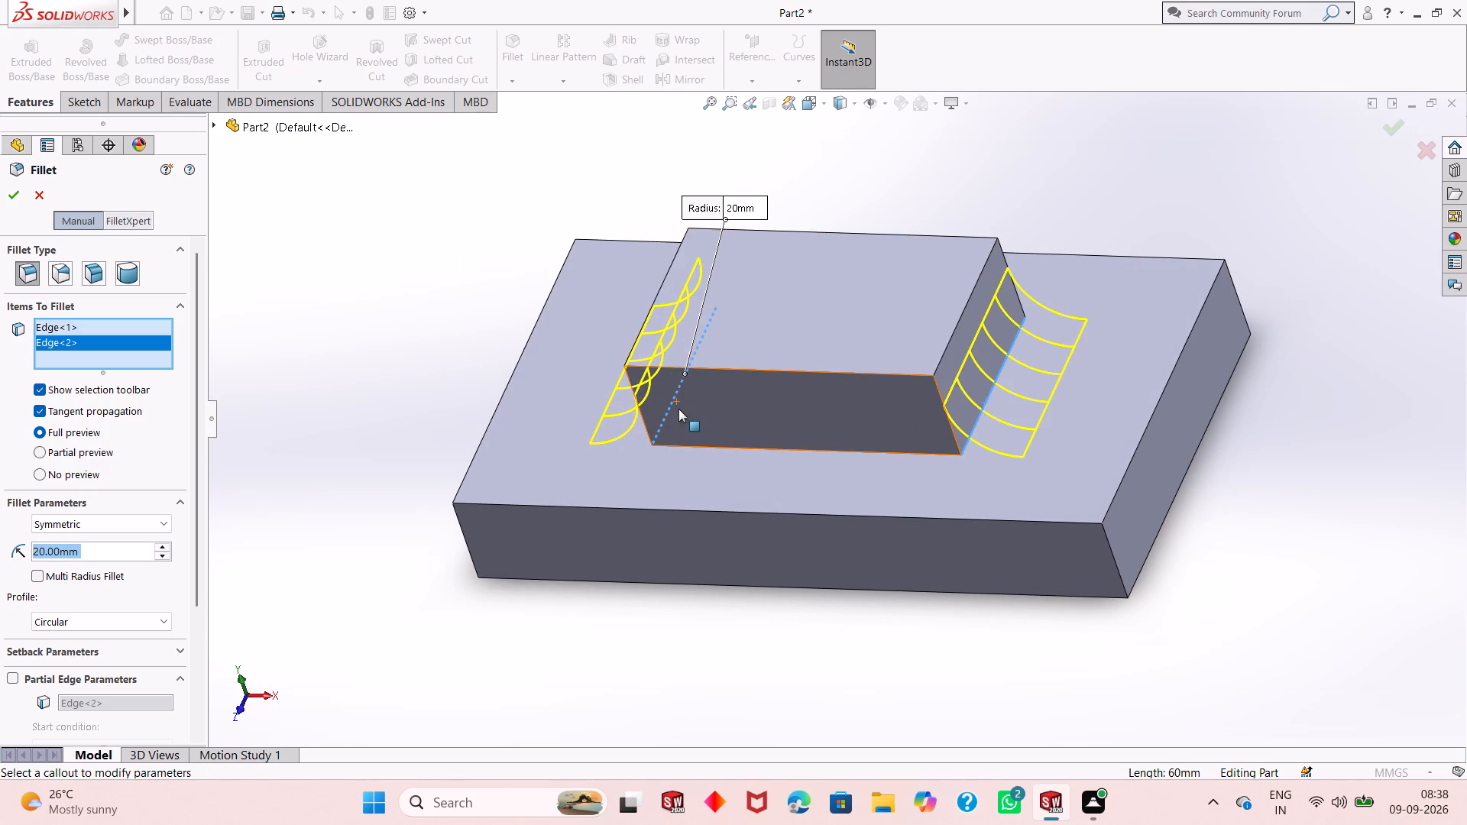
middle_click_drag(678, 409, 707, 300)
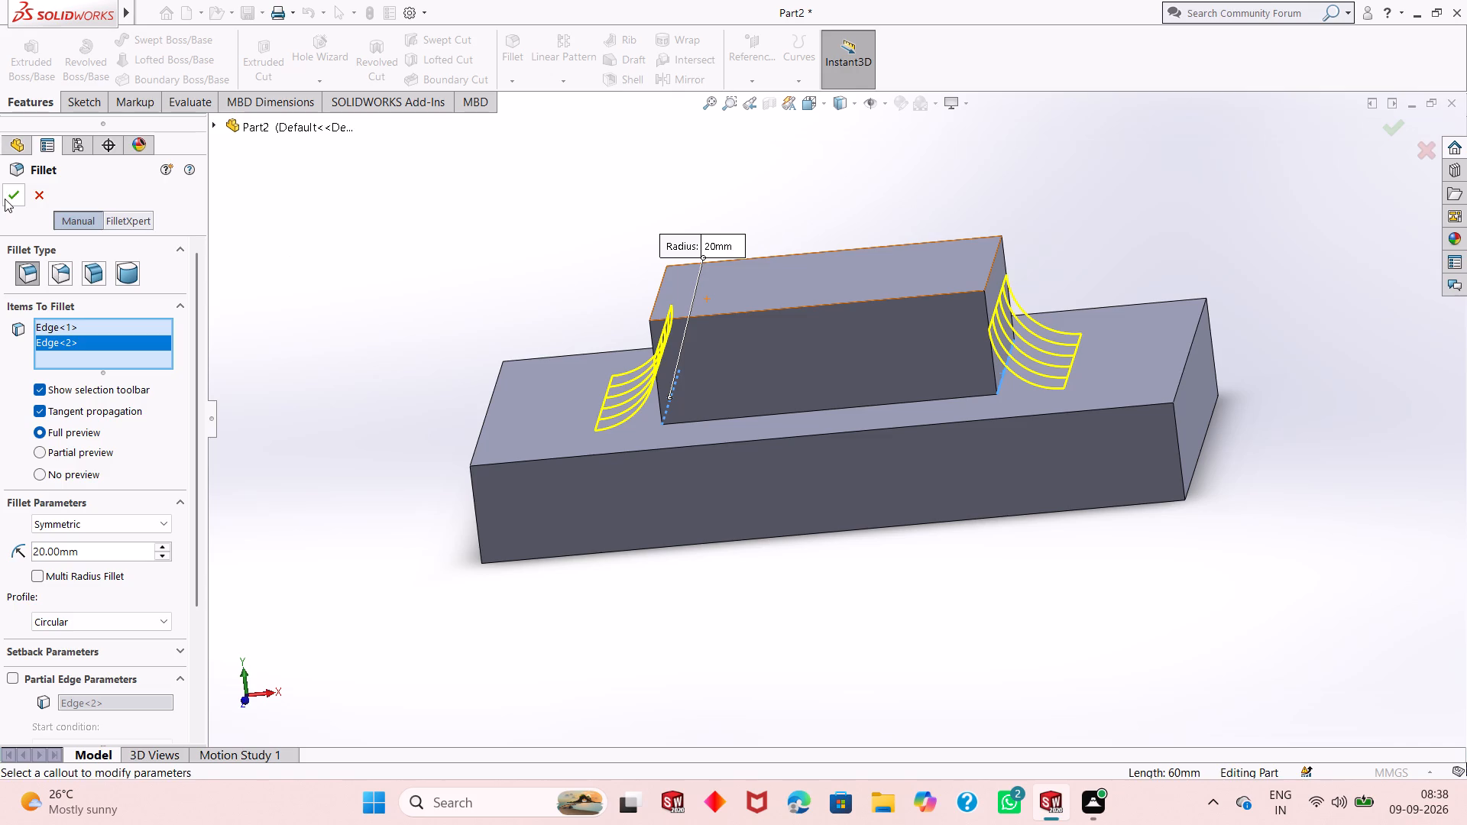
left_click(5, 199)
middle_click_drag(699, 434, 711, 502)
key("Escape")
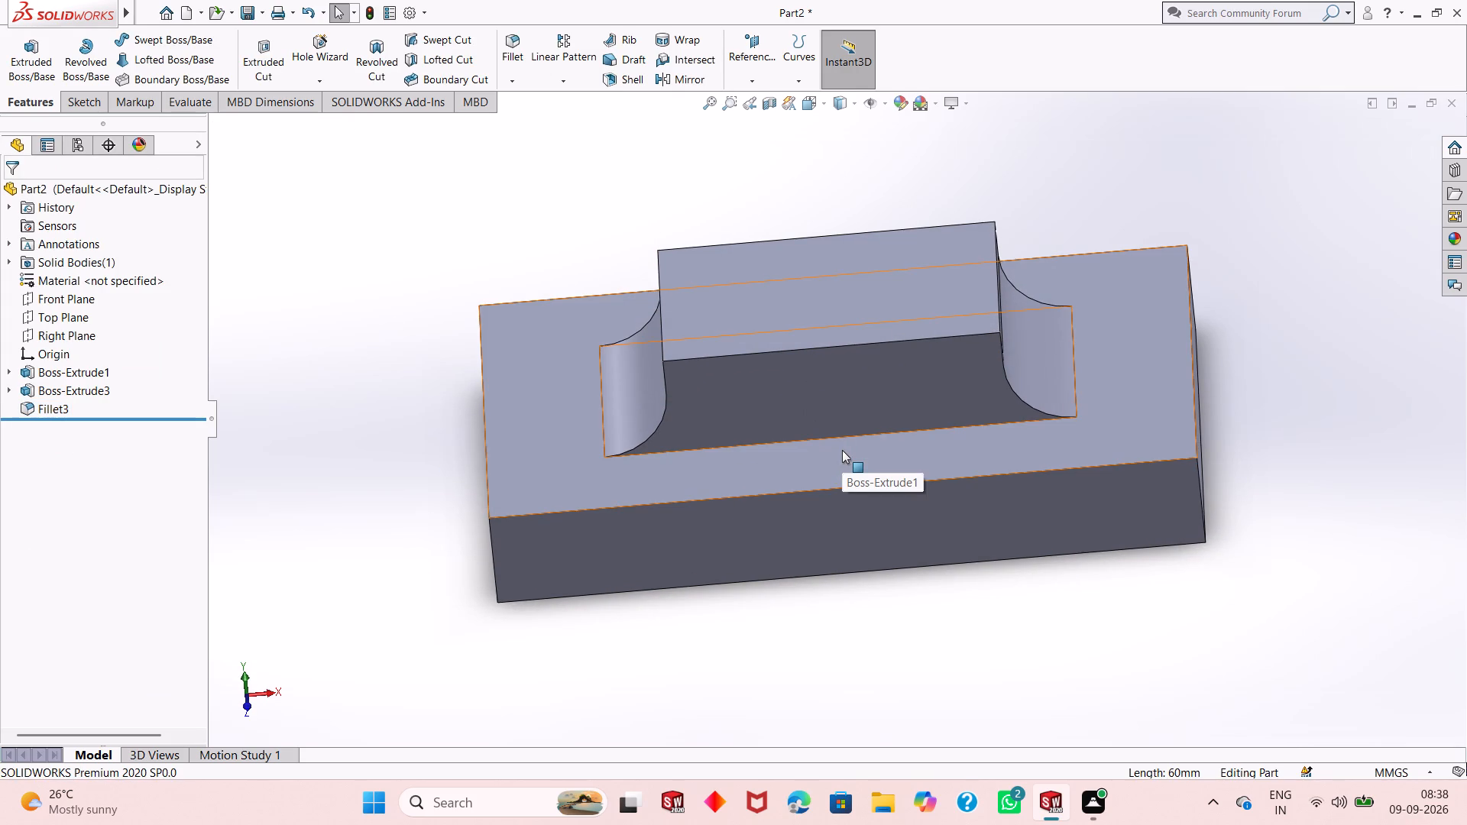
Create a reference plane from the Front Plane with a 0 mm offset.
left_click(753, 84)
left_click(759, 92)
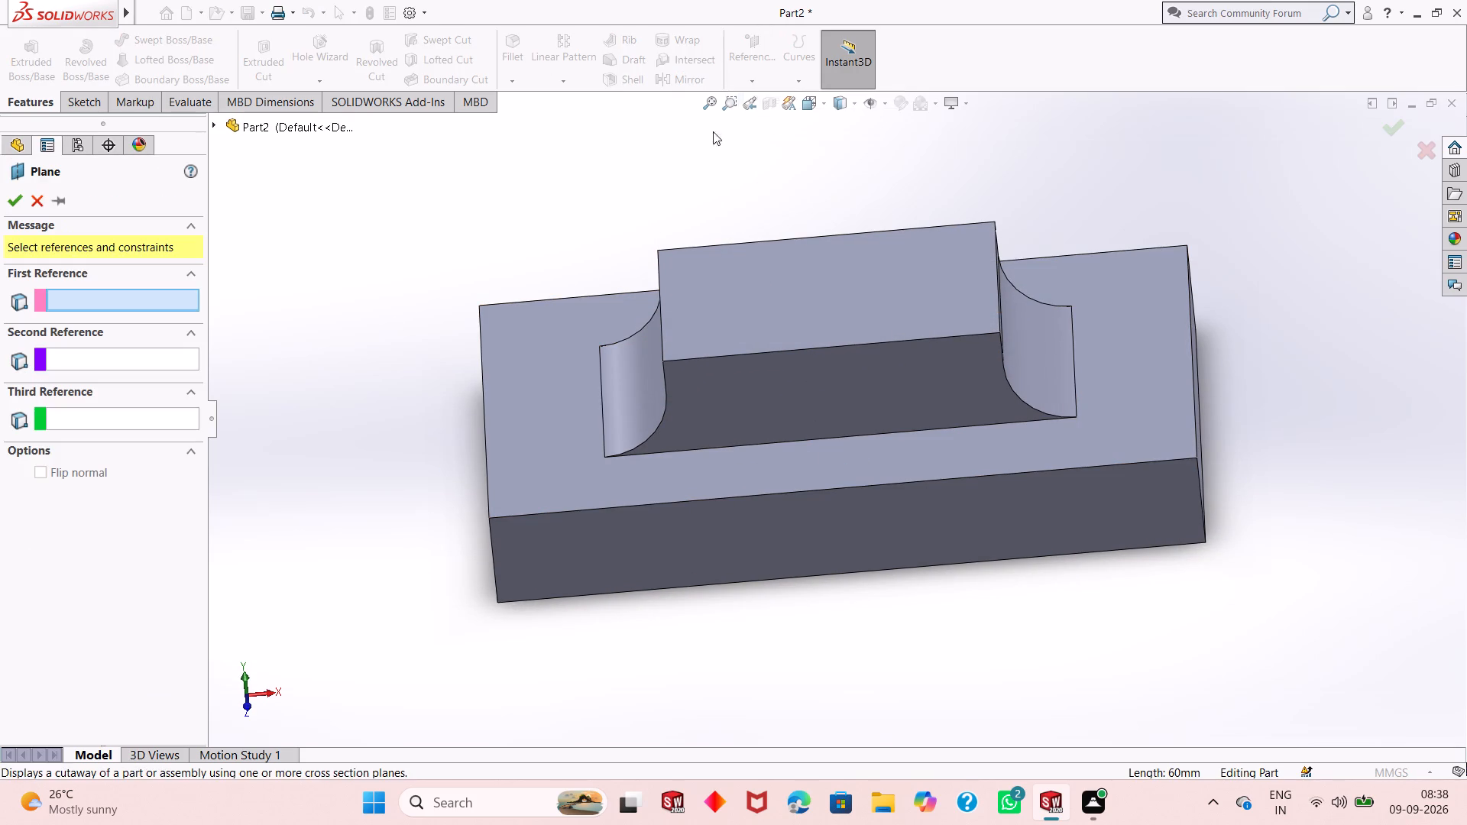
left_click(269, 121)
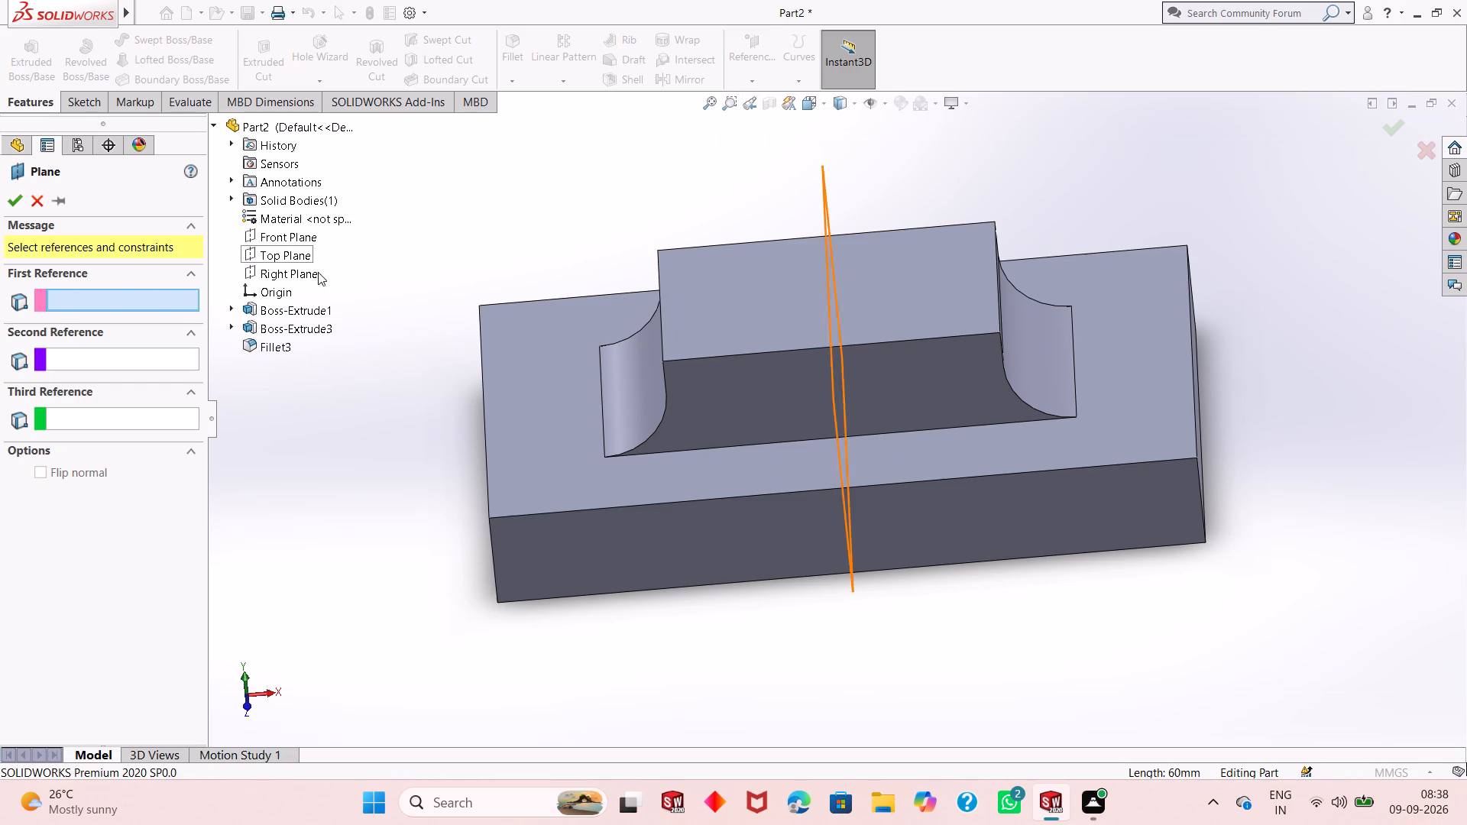
left_click(293, 237)
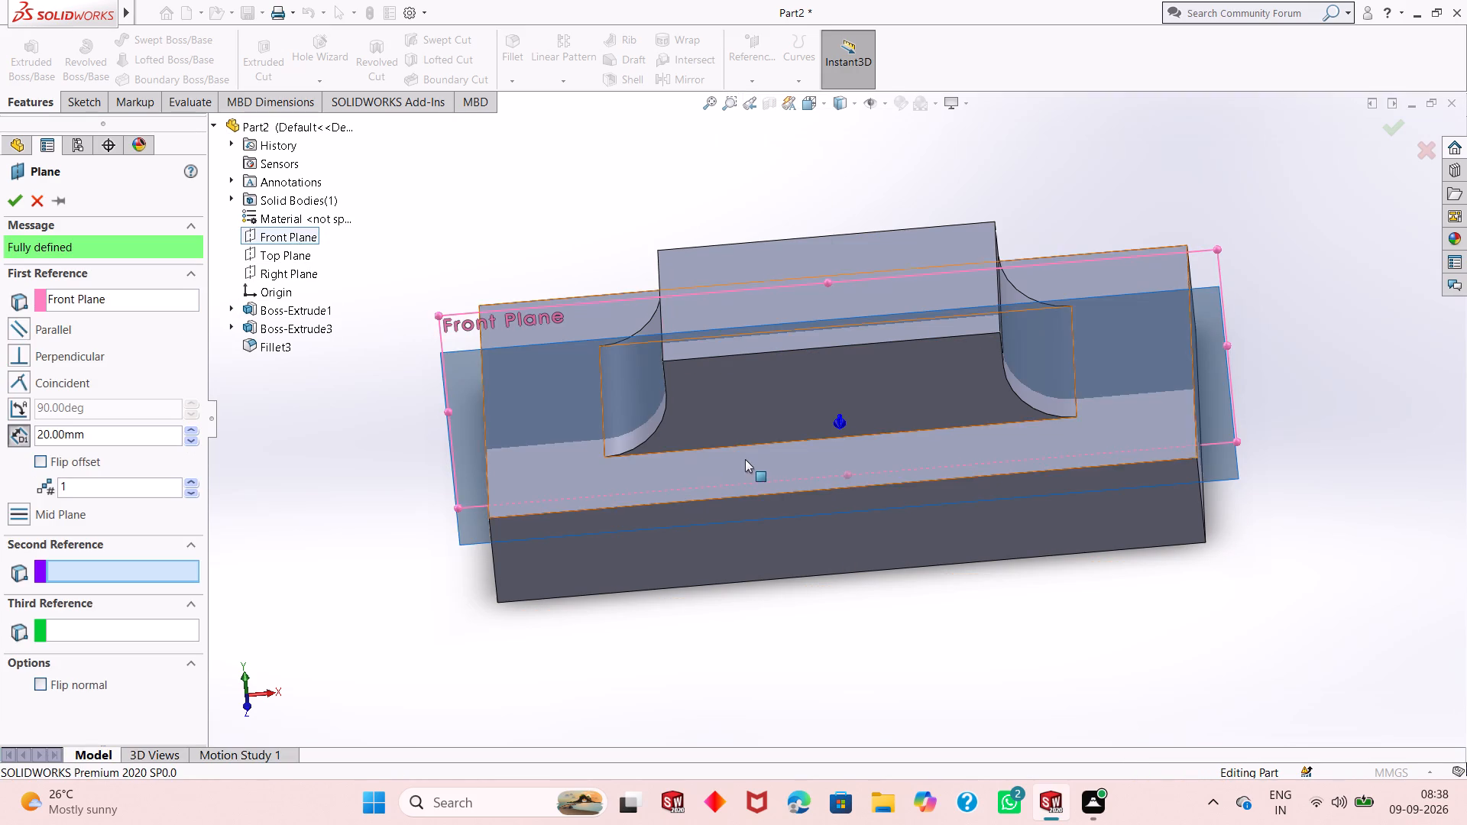
middle_click_drag(745, 459, 769, 361)
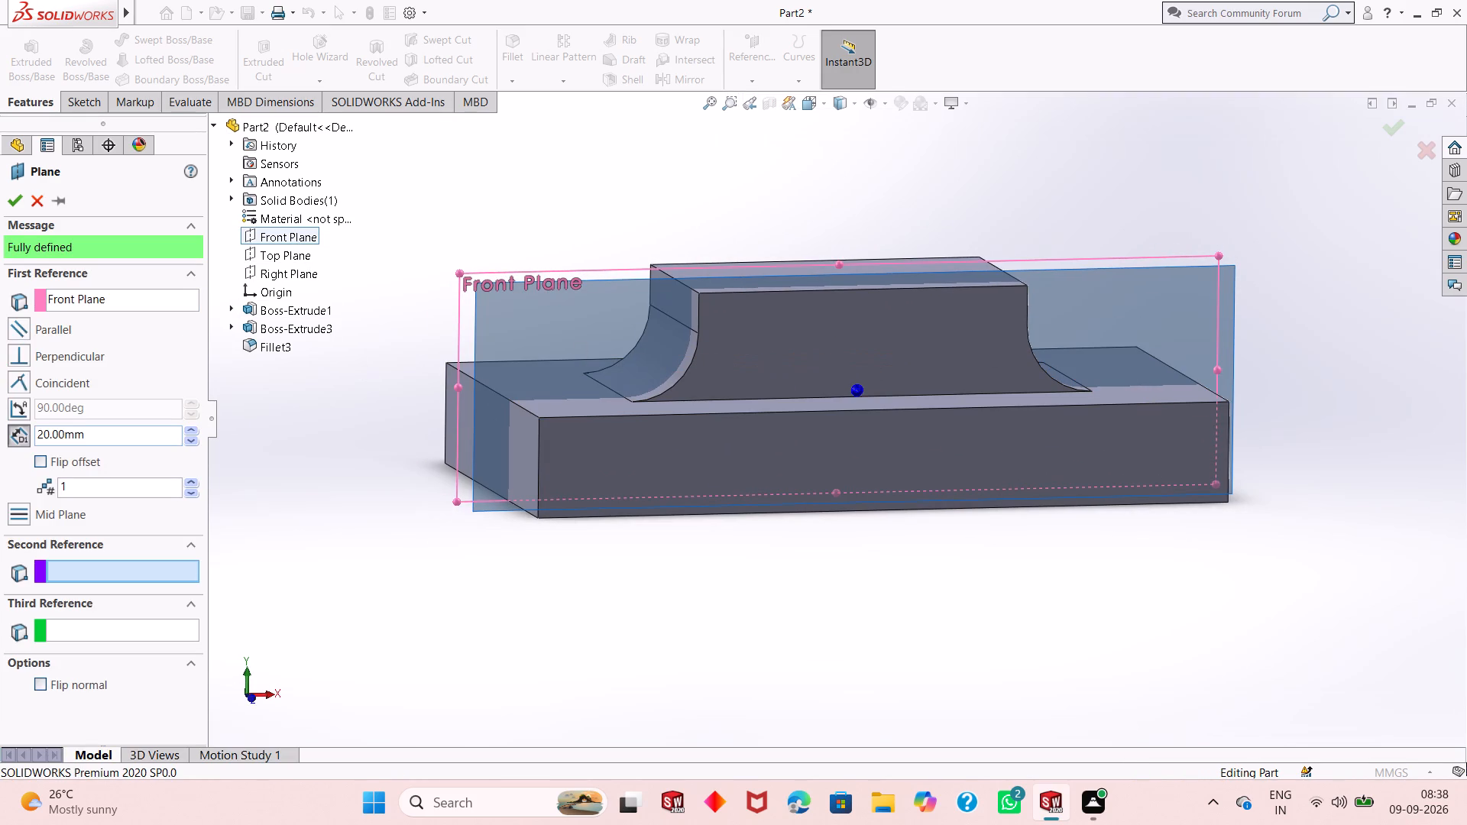
double_click(106, 437)
key("0")
key("Return")
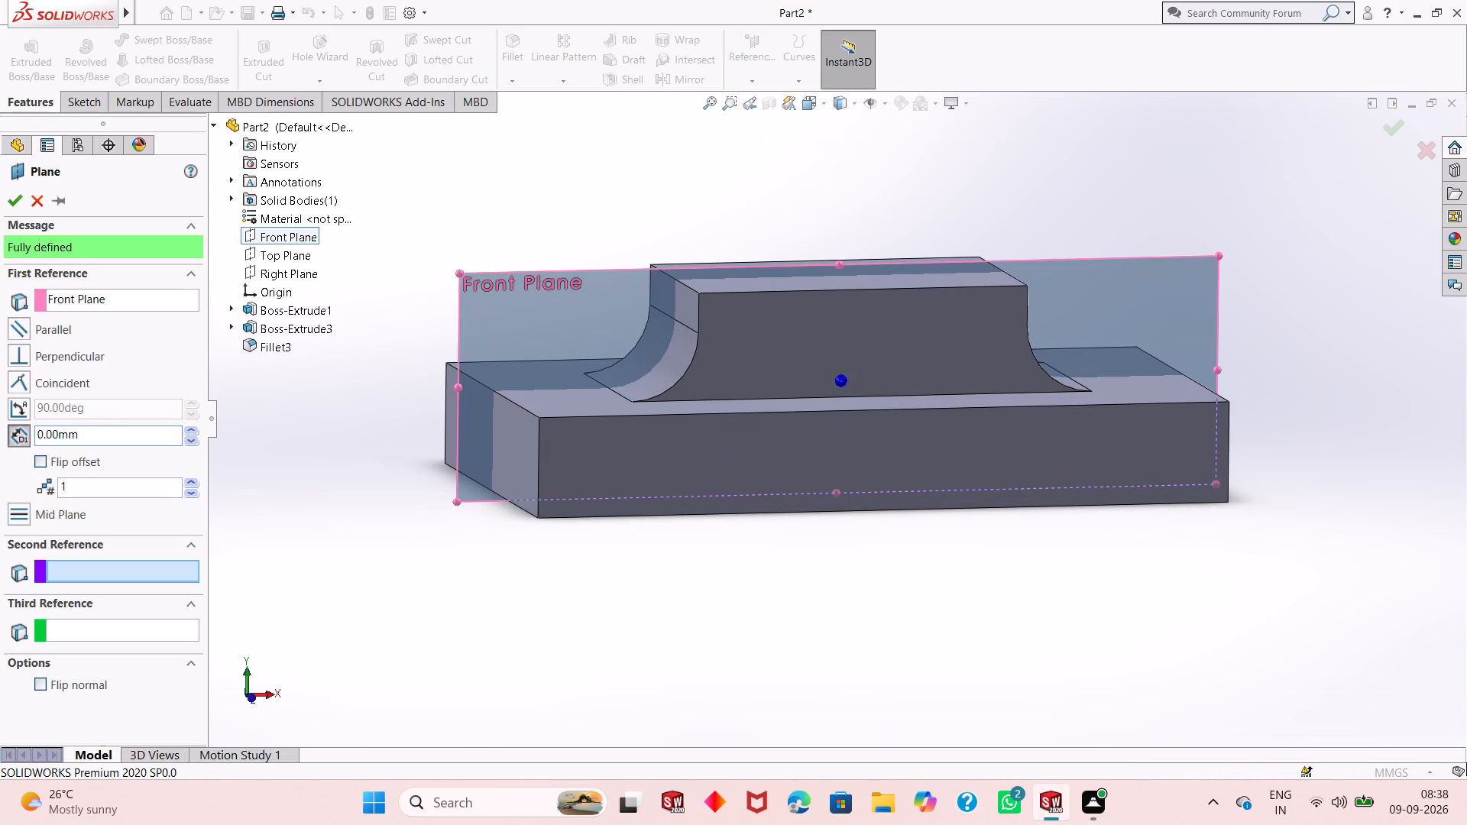
left_click(18, 192)
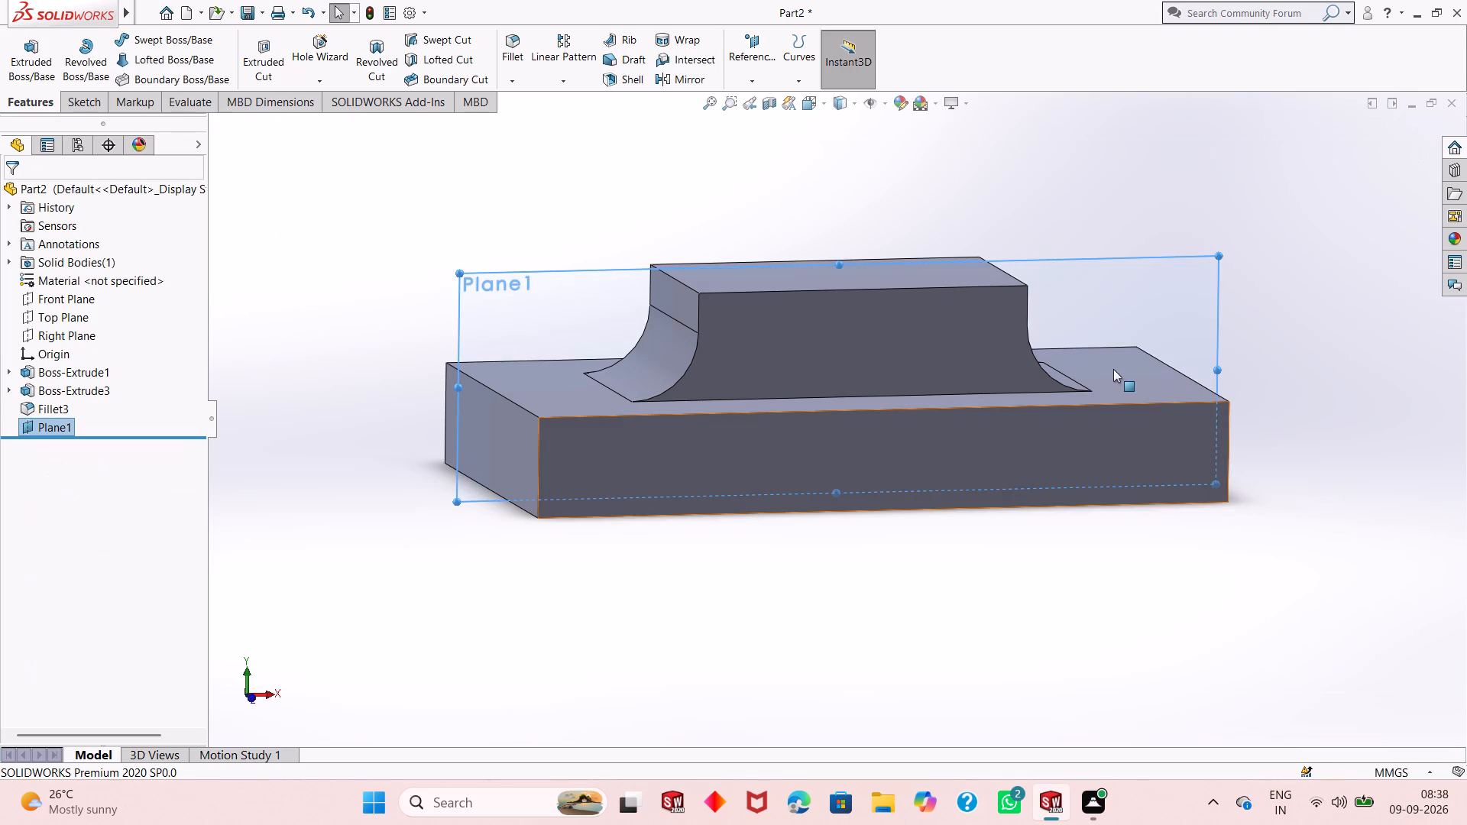
Start a sketch on the new reference plane and begin a vertical line upward from the block's top right corner.
left_click(1177, 286)
left_click(1250, 249)
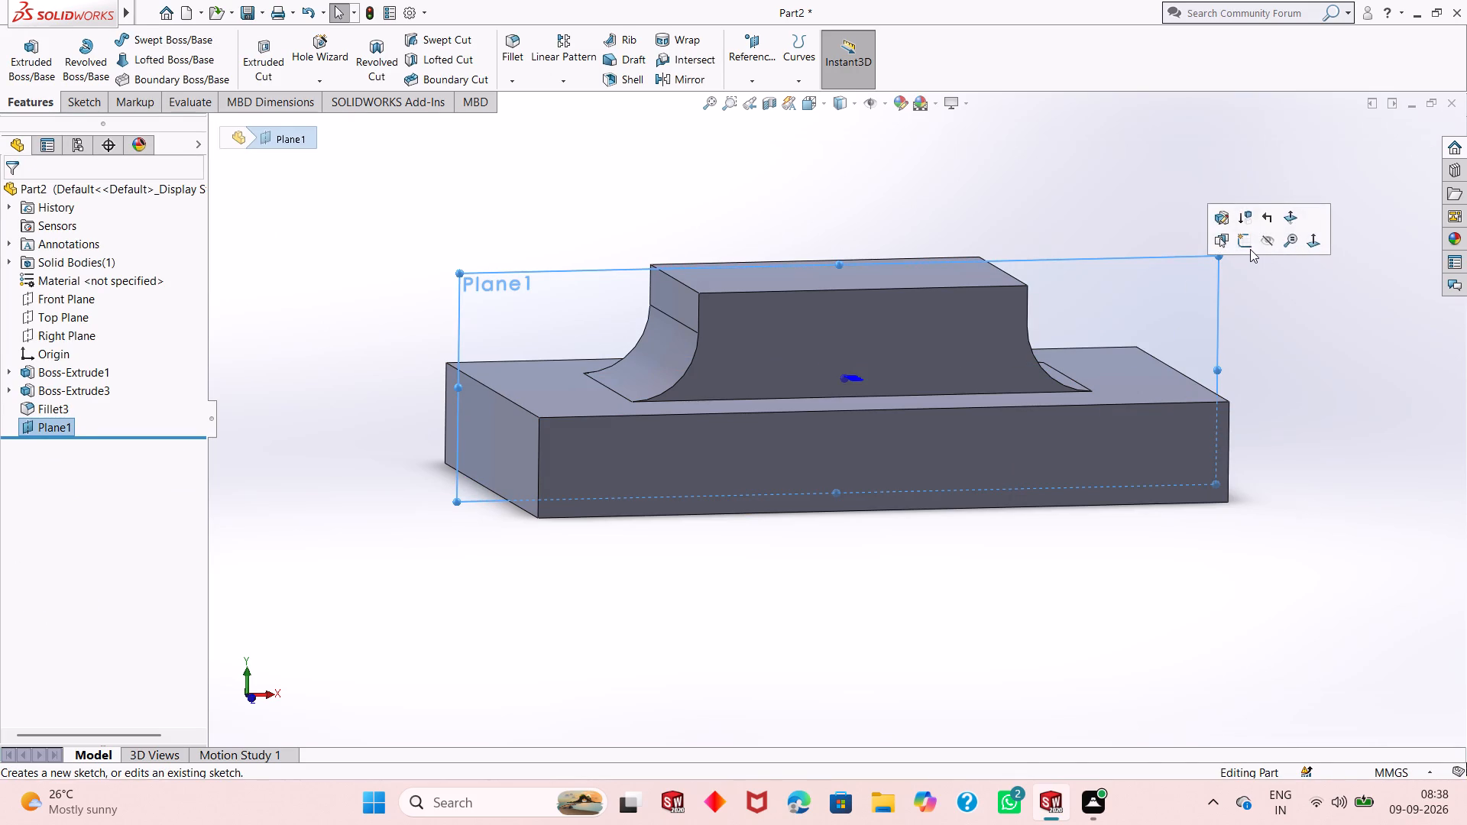
key("ctrl+8")
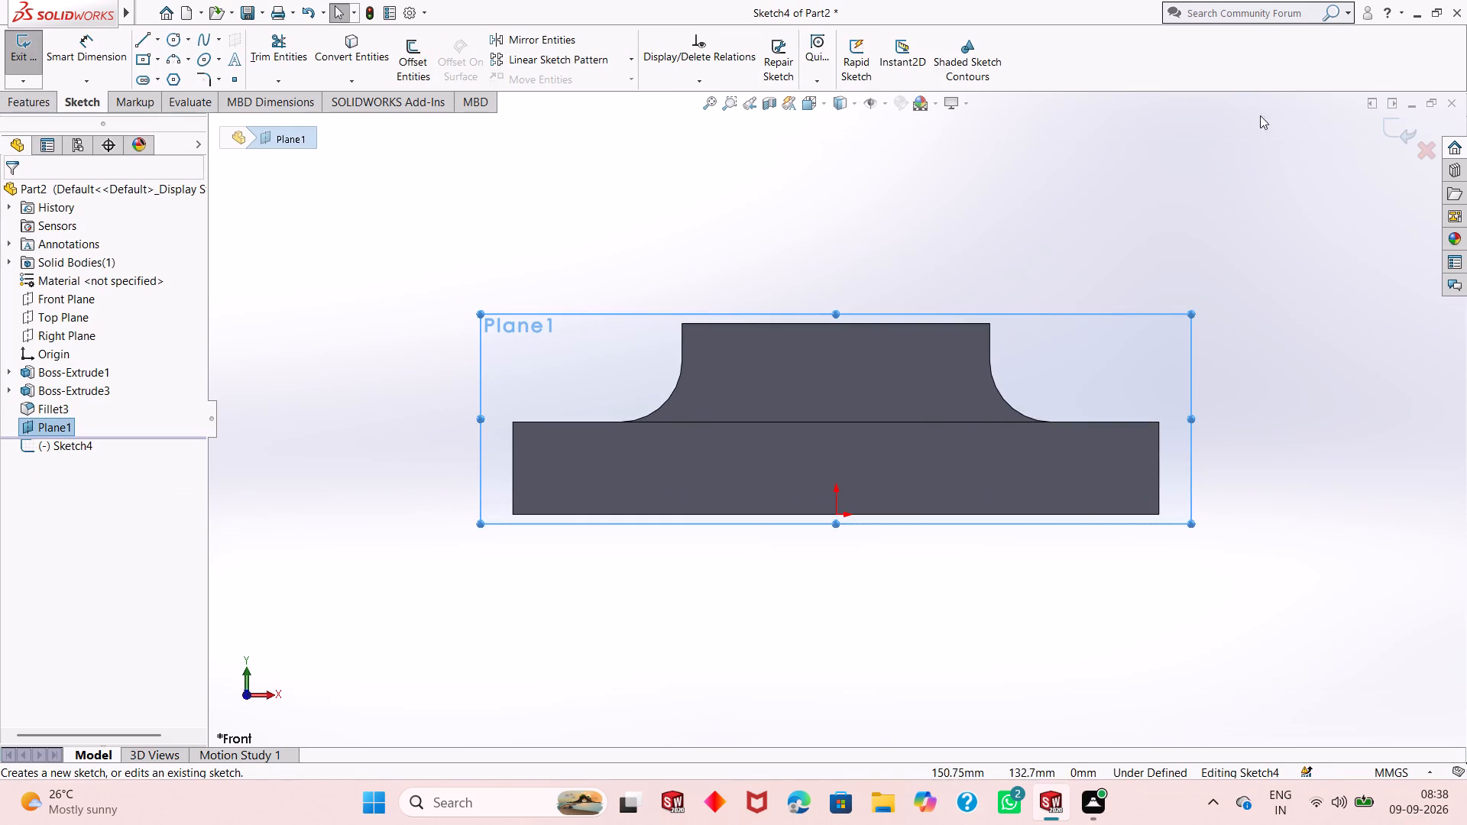
scroll(1012, 321, "down", 2)
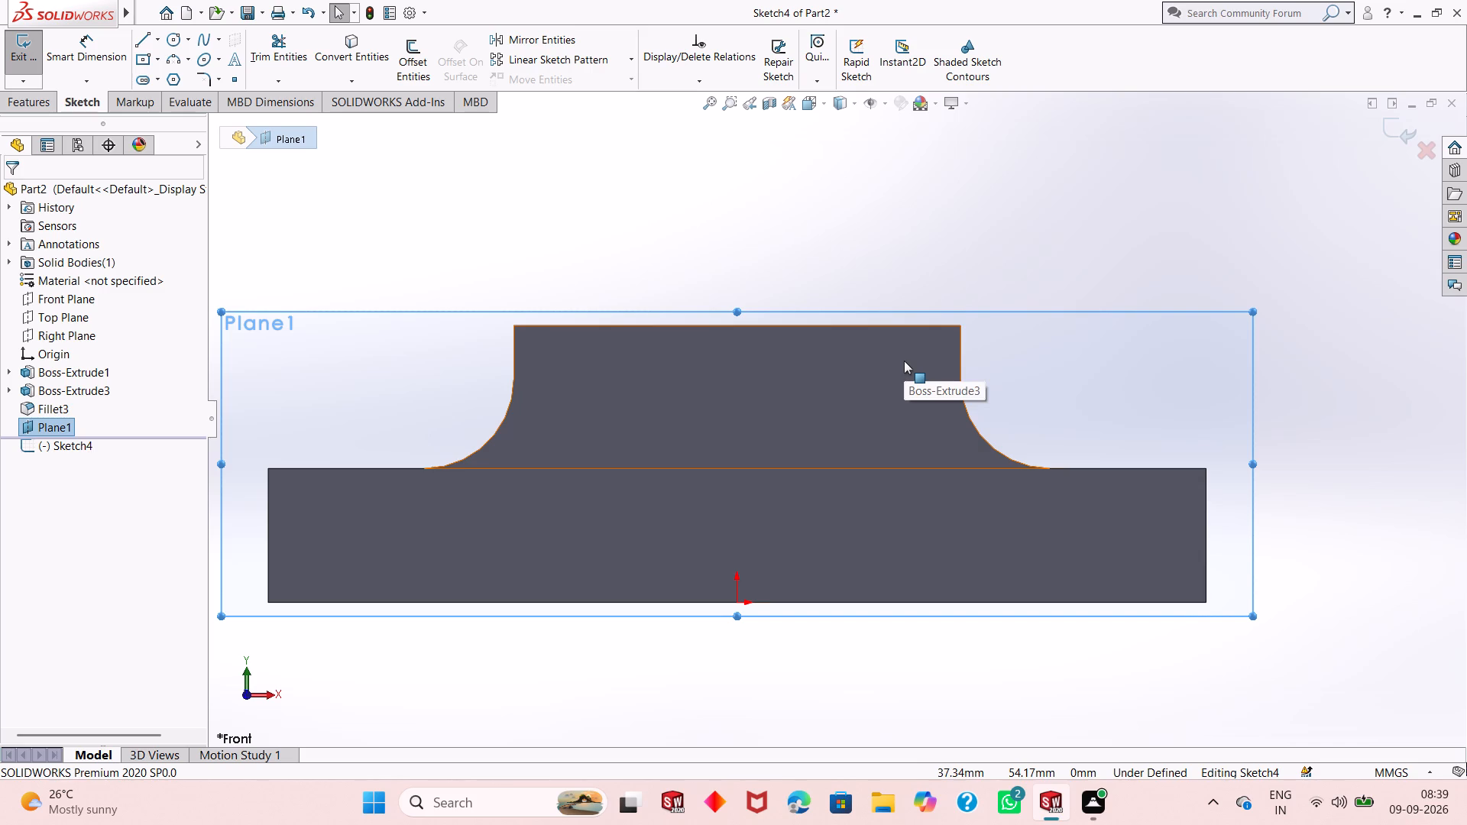
left_click(144, 35)
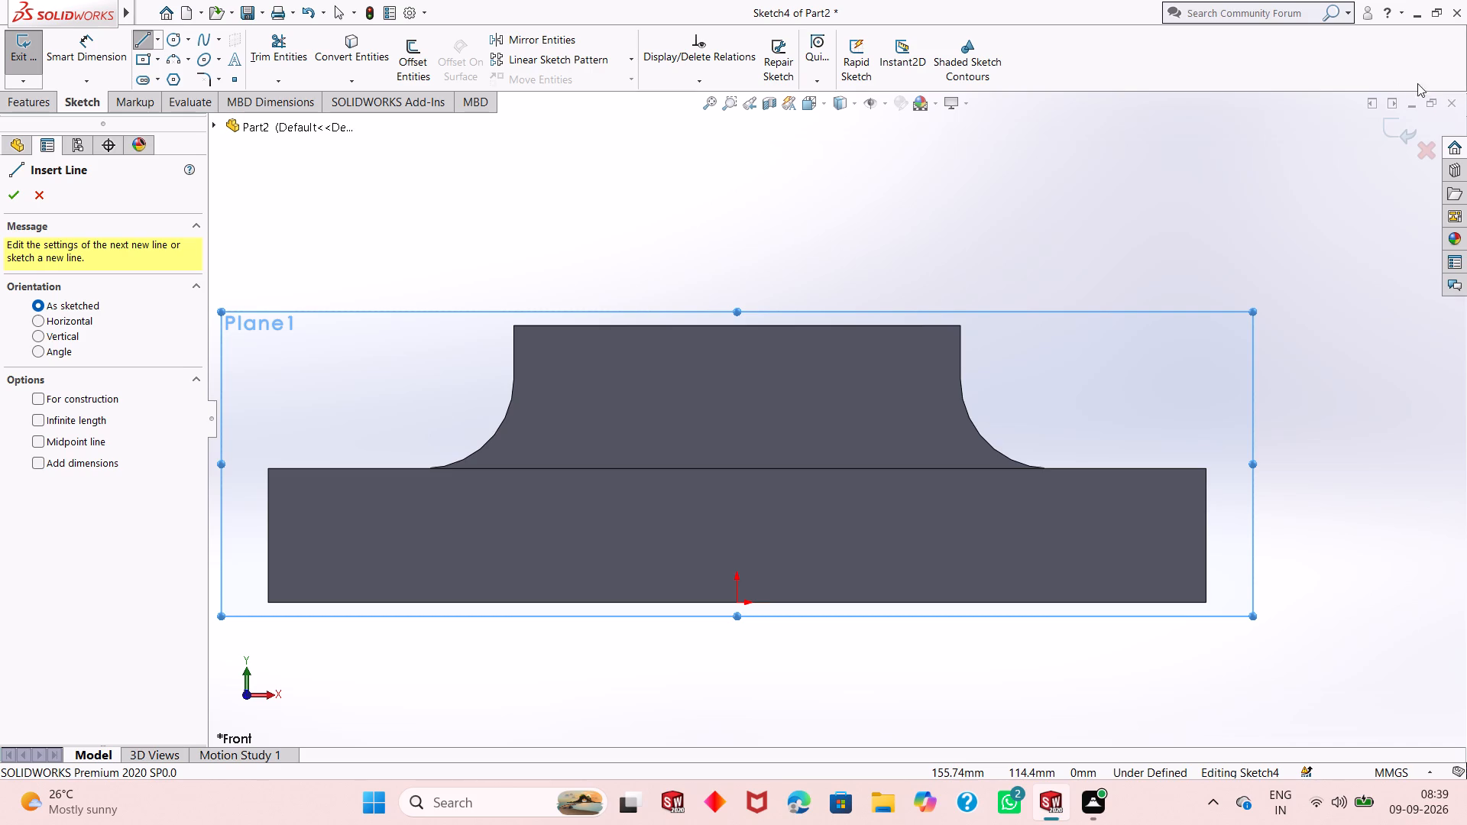
left_click(959, 322)
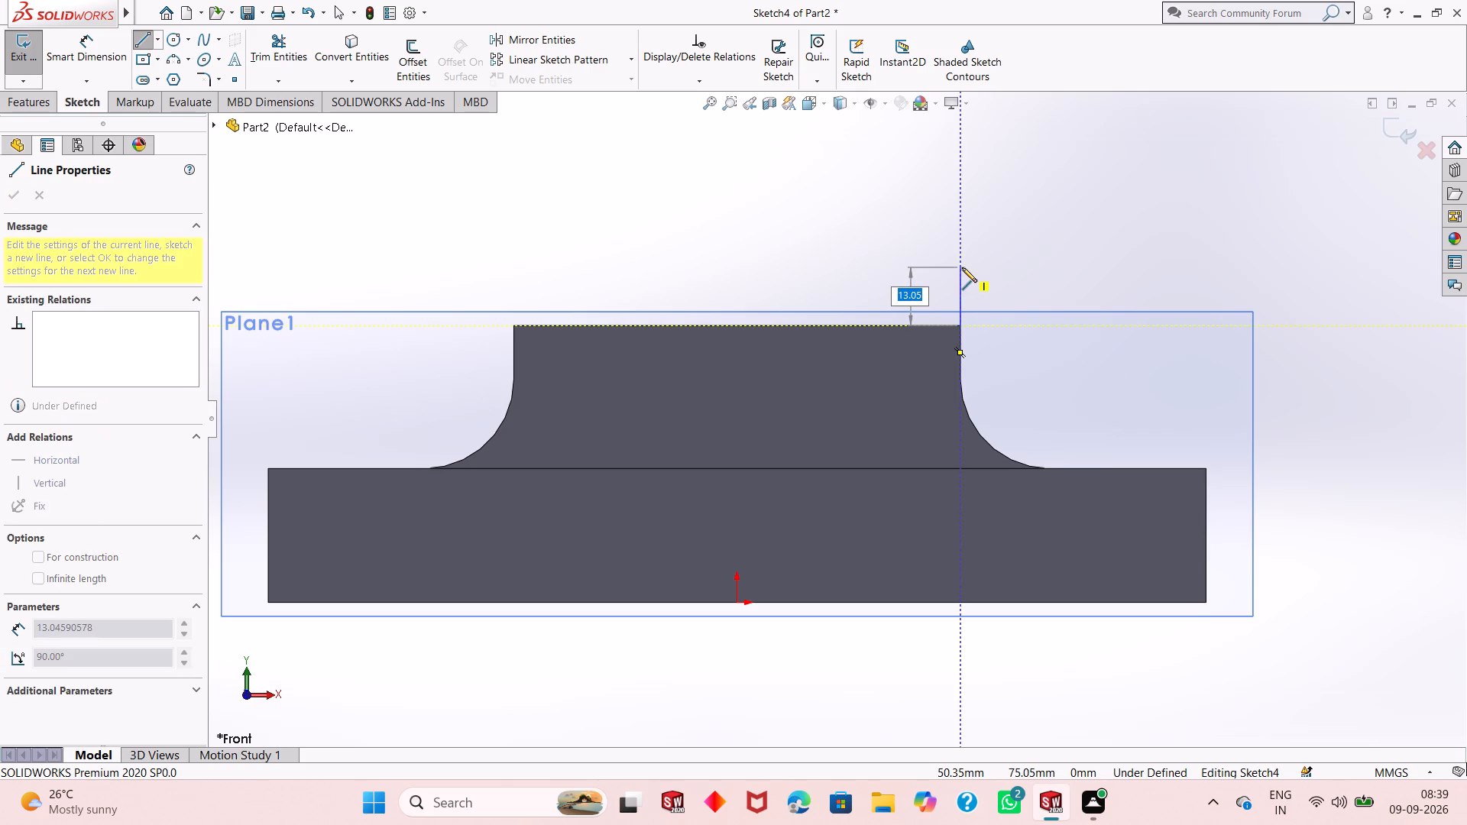
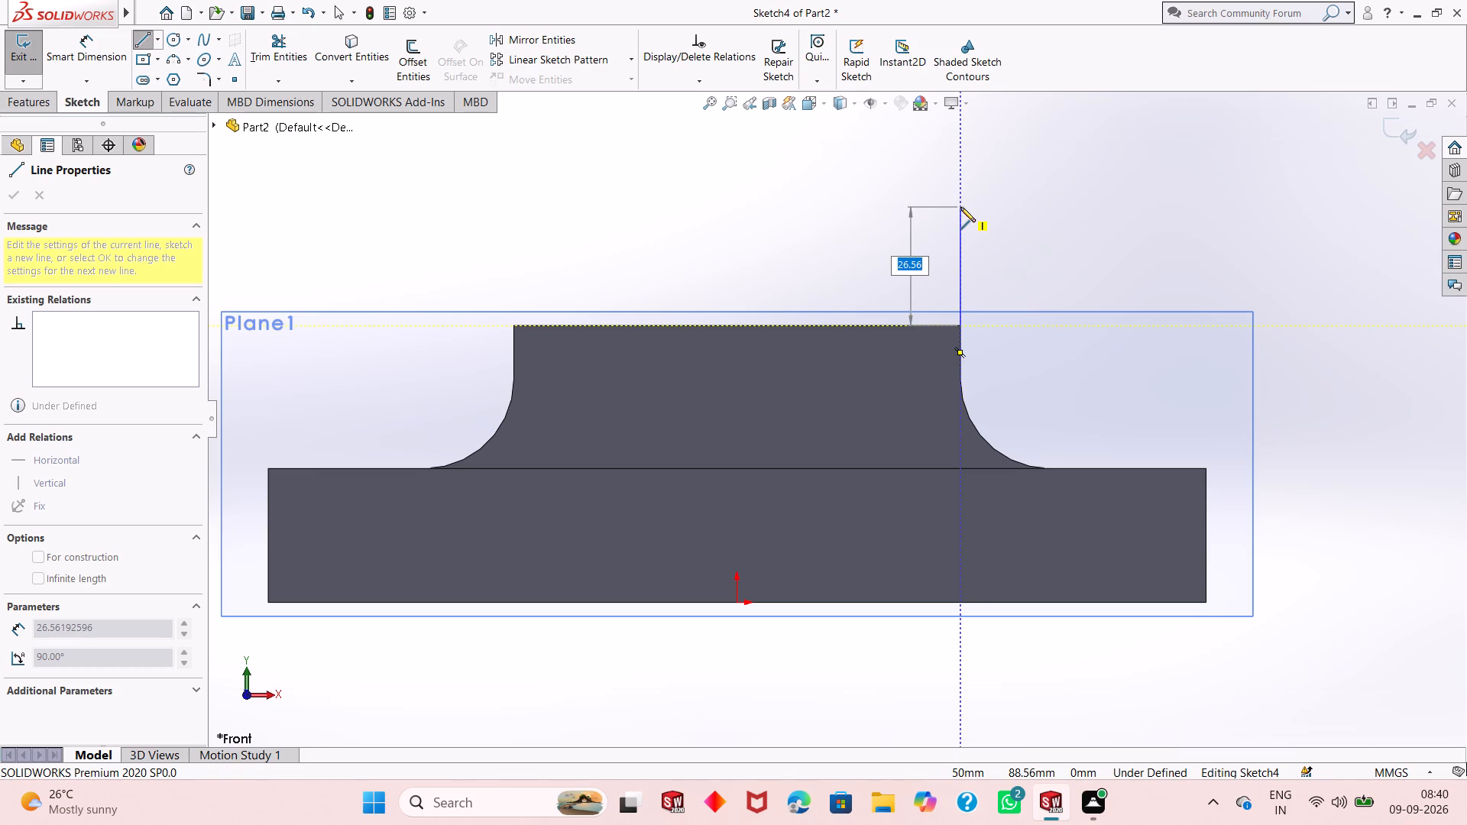
Draw the vertical line 56 mm up from the block's top corner and continue it with a collinear 17.5 mm segment.
type("56")
key("Return")
scroll(960, 207, "up", 3)
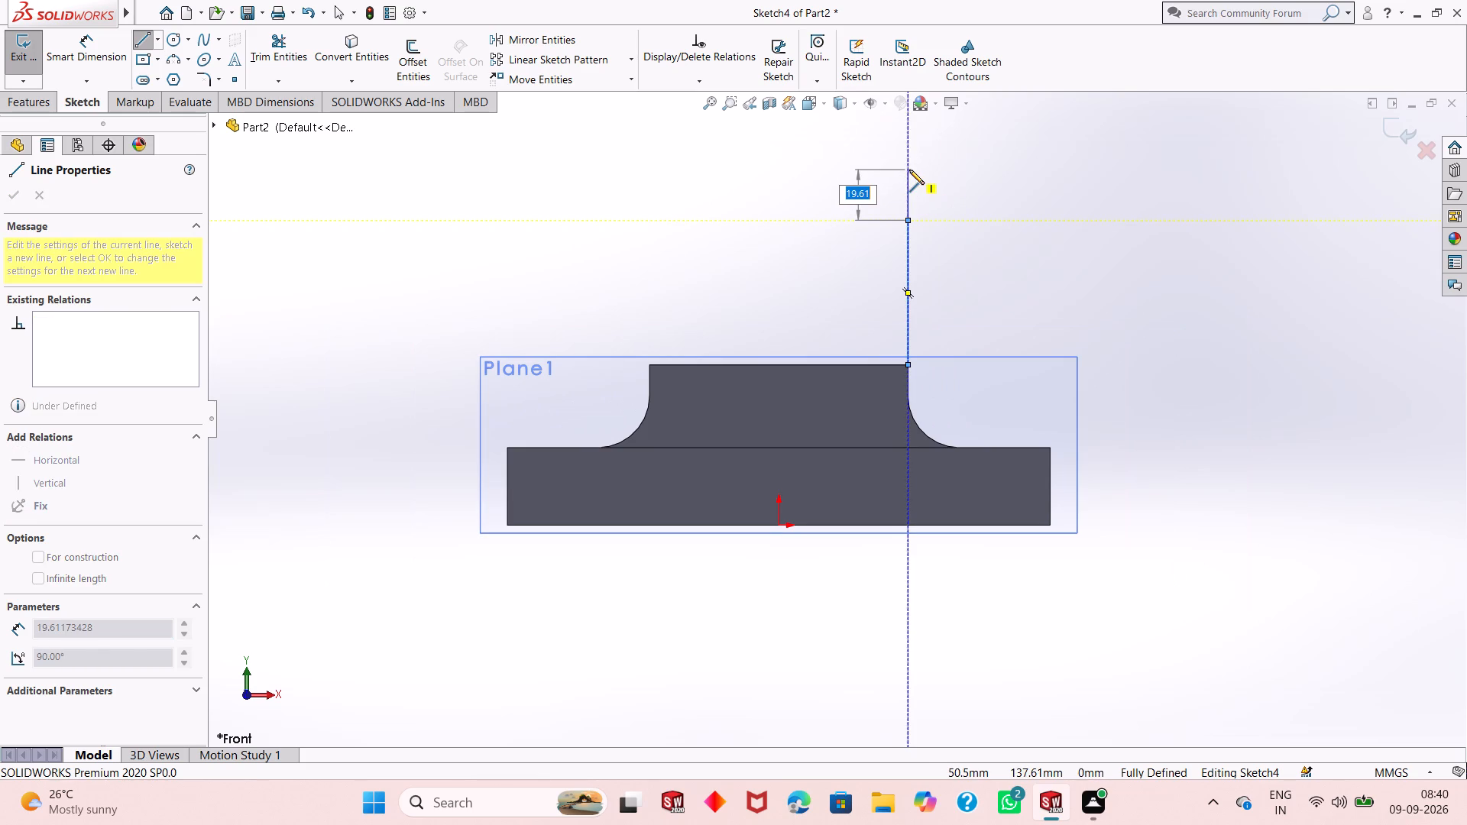
type("17.5")
key("Return")
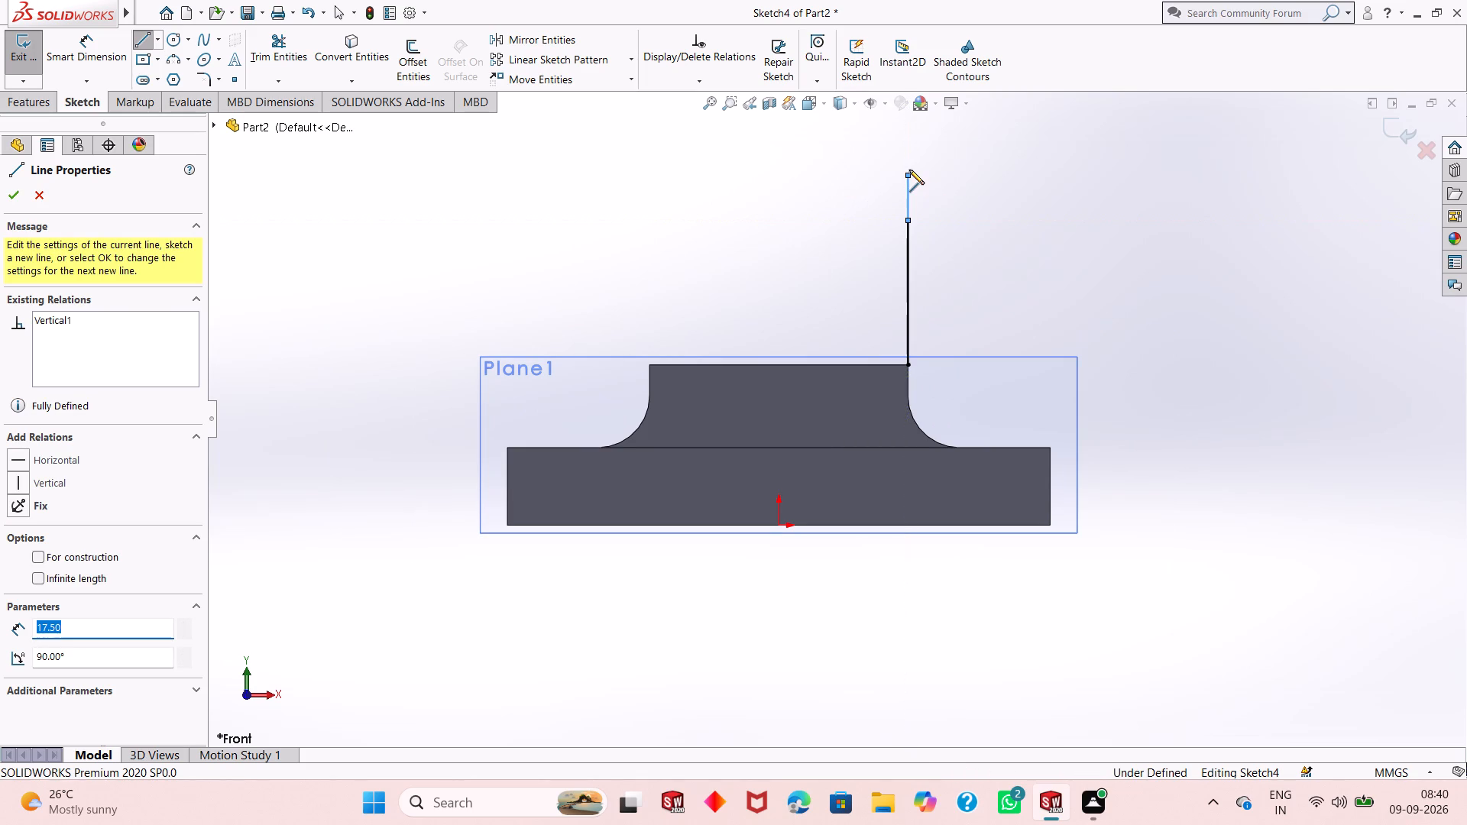
Continue the profile with an outward step: 8 mm horizontally away from the block's centre, 45 mm up, and 8 mm back inward.
key("8")
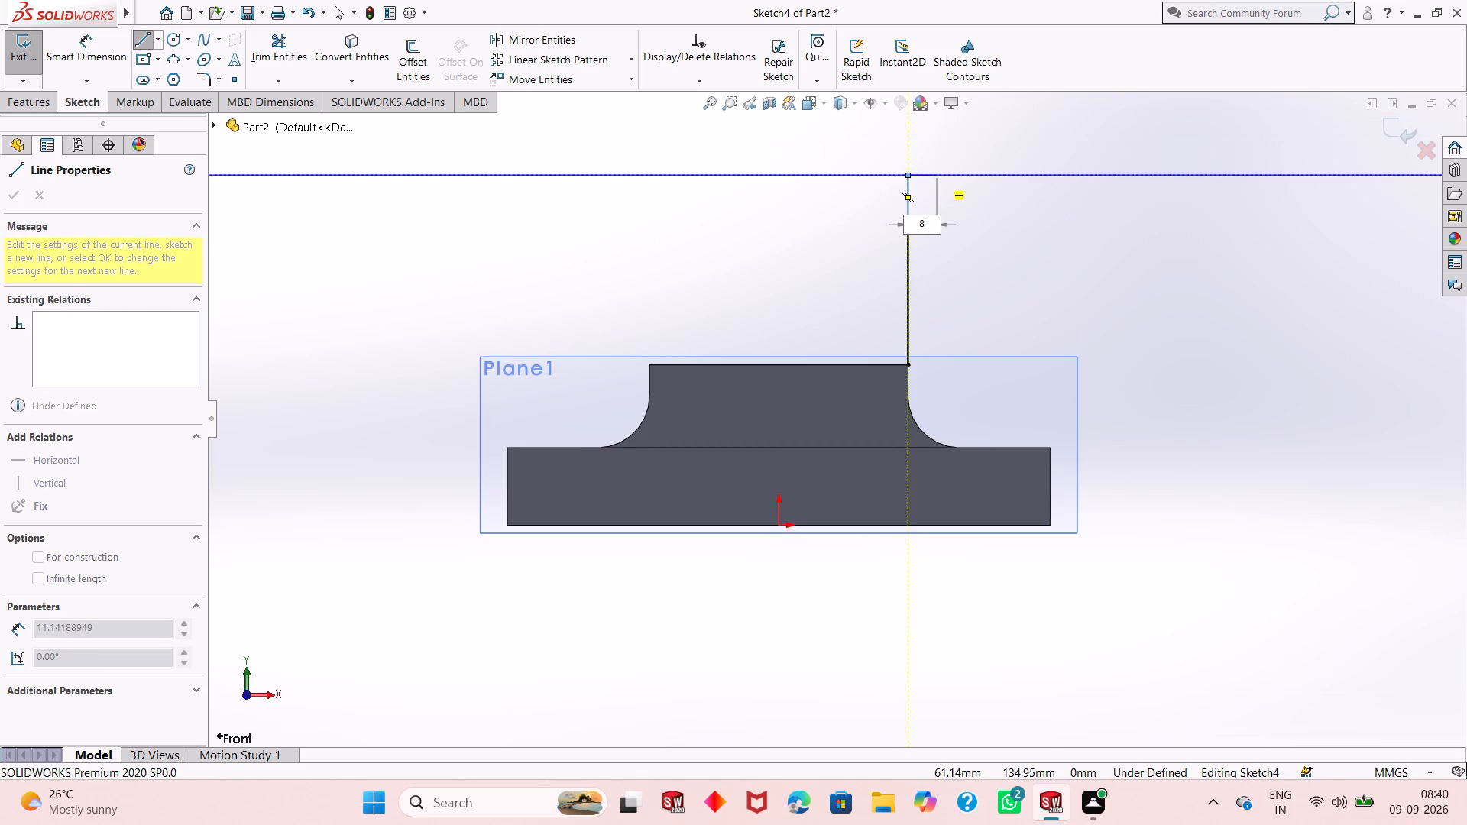
key("Return")
scroll(937, 176, "up", 2)
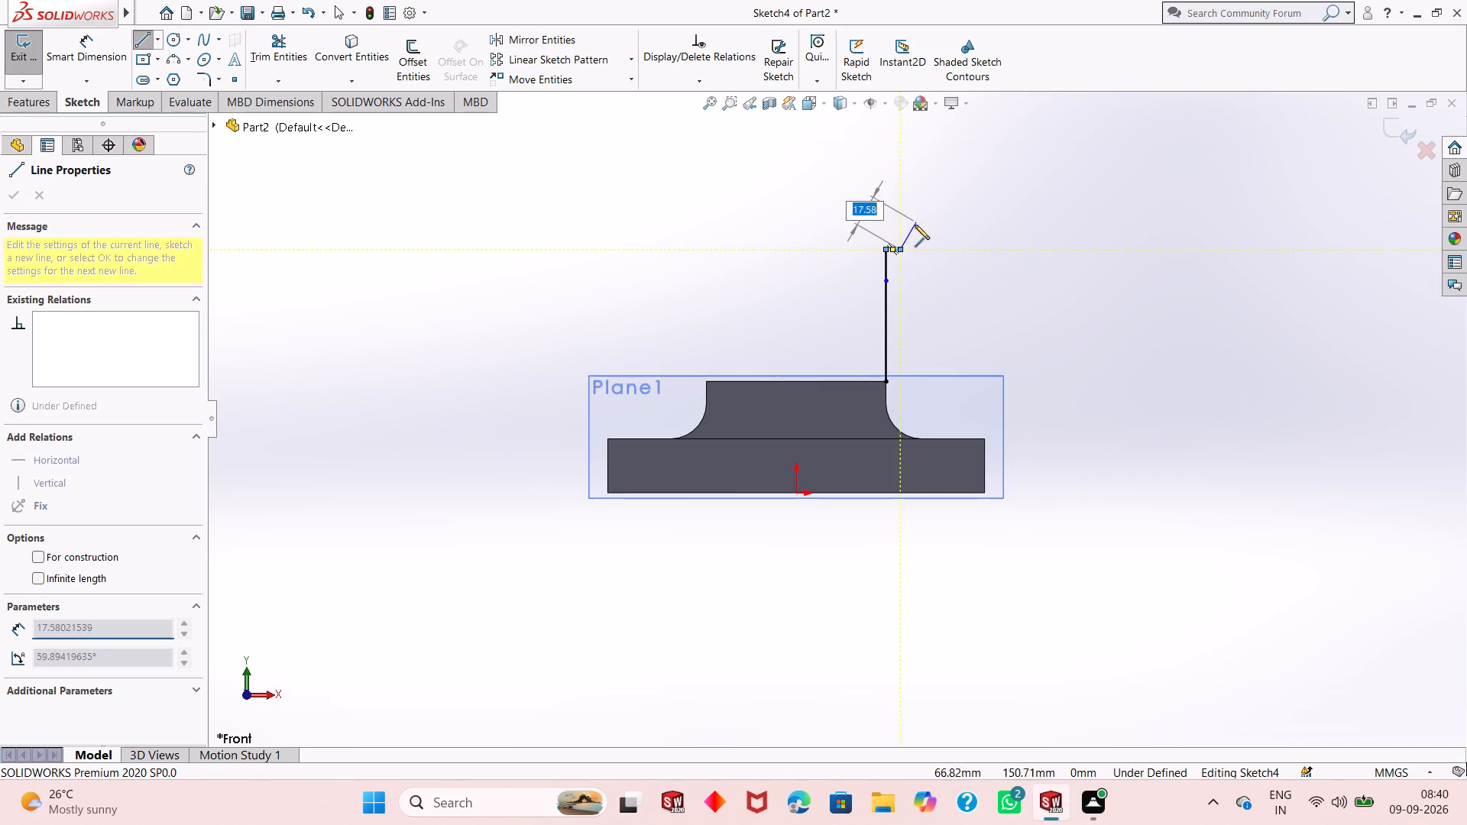
scroll(908, 236, "down", 2)
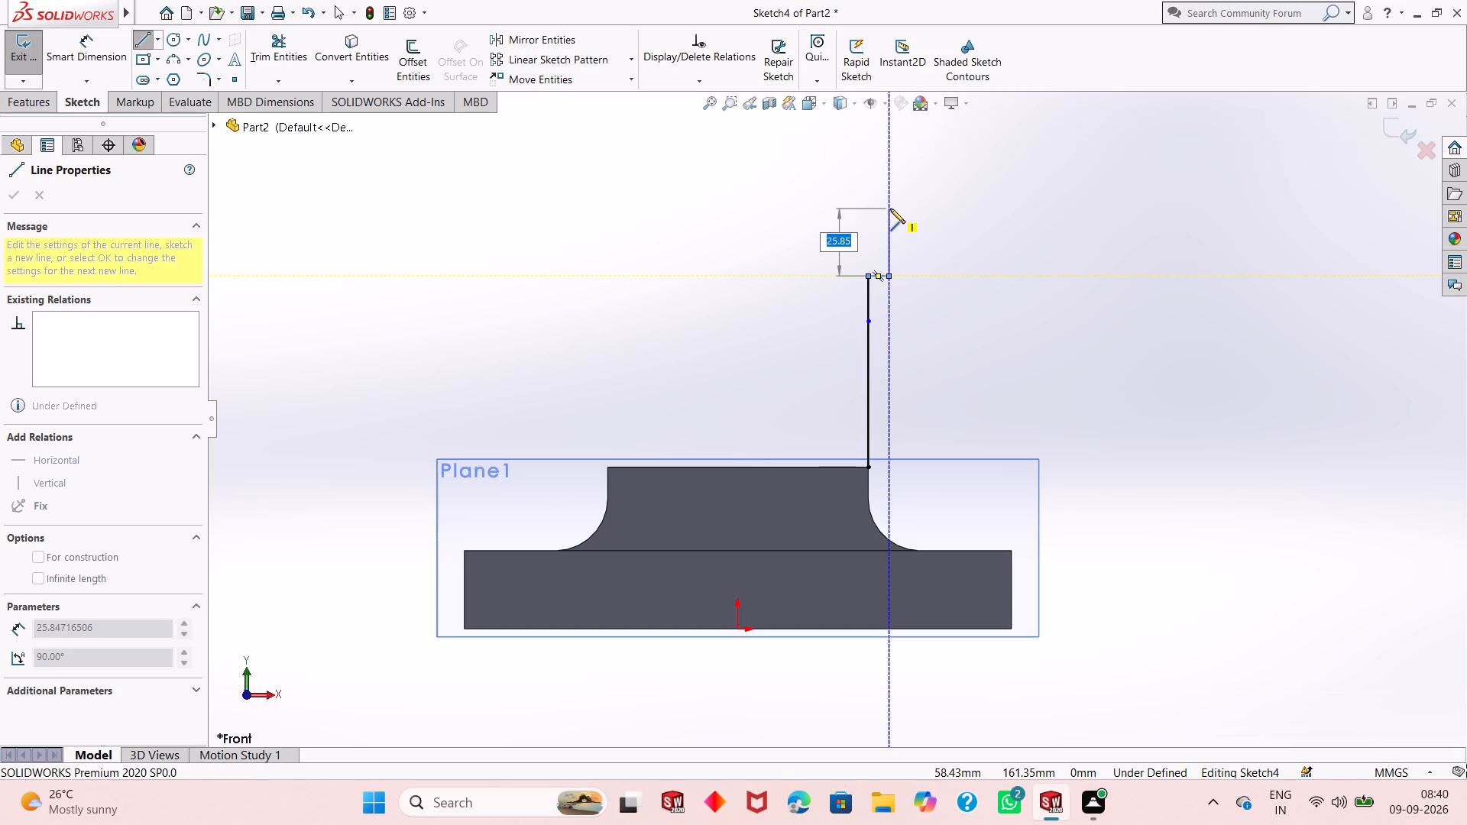
type("45")
key("Return")
scroll(890, 209, "up", 4)
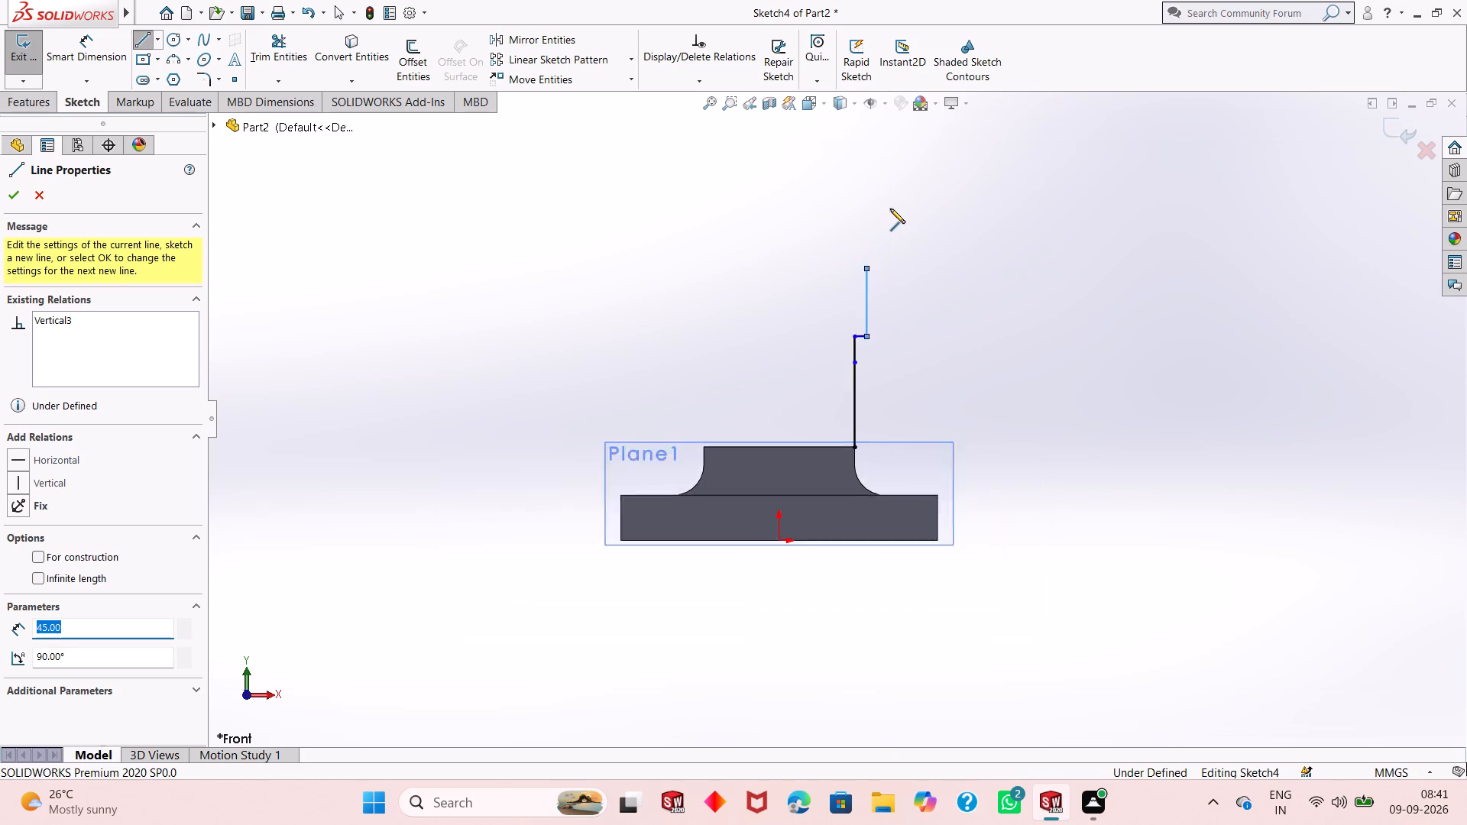
scroll(896, 224, "down", 2)
scroll(832, 347, "down", 1)
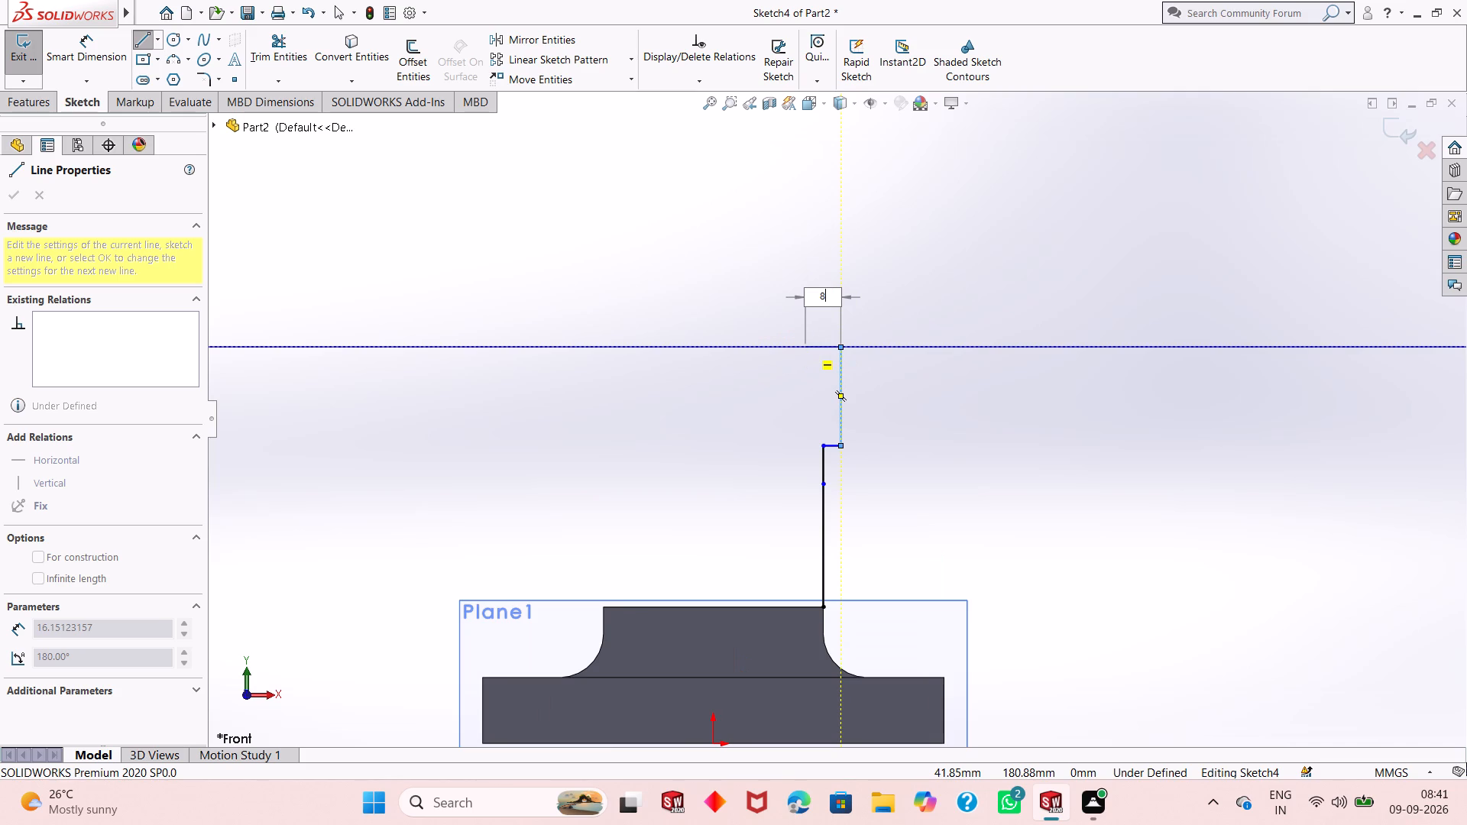
key("8")
key("Return")
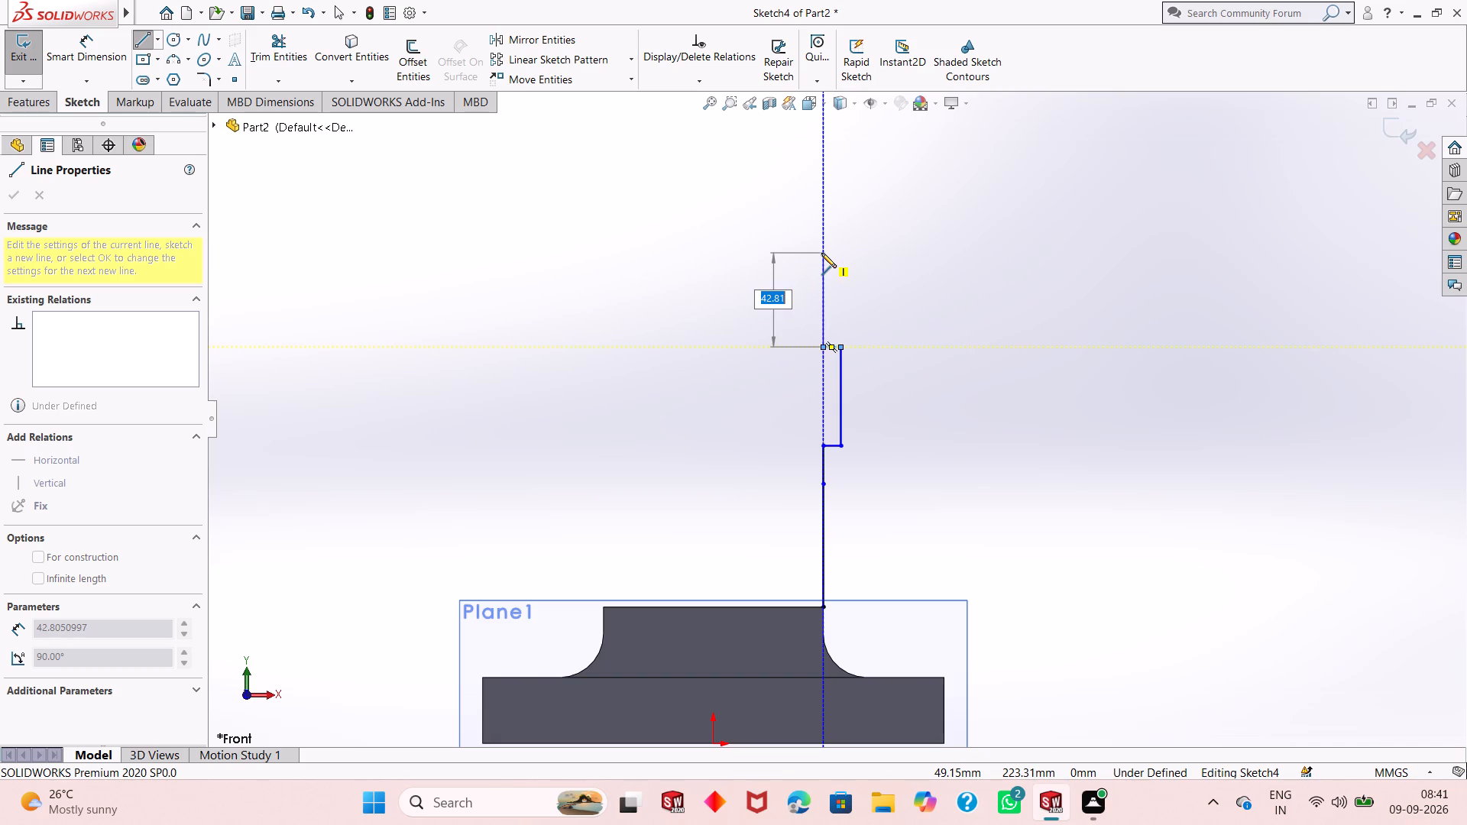
Add a 17.5 mm vertical segment upward from the step's inner end and finish the line chain.
type("17.5")
key("Return")
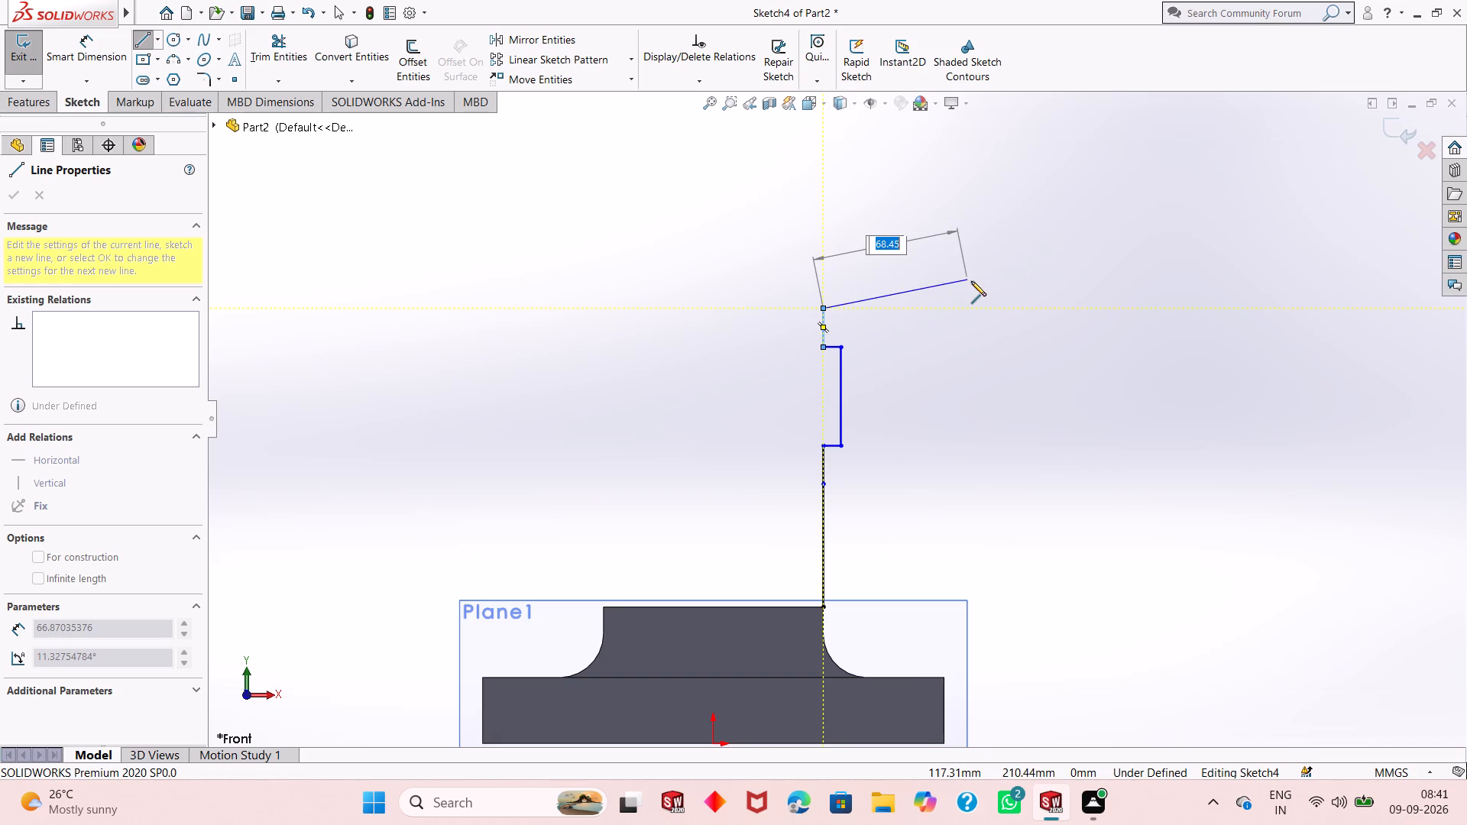
right_click(940, 202)
right_click(978, 216)
right_click(978, 216)
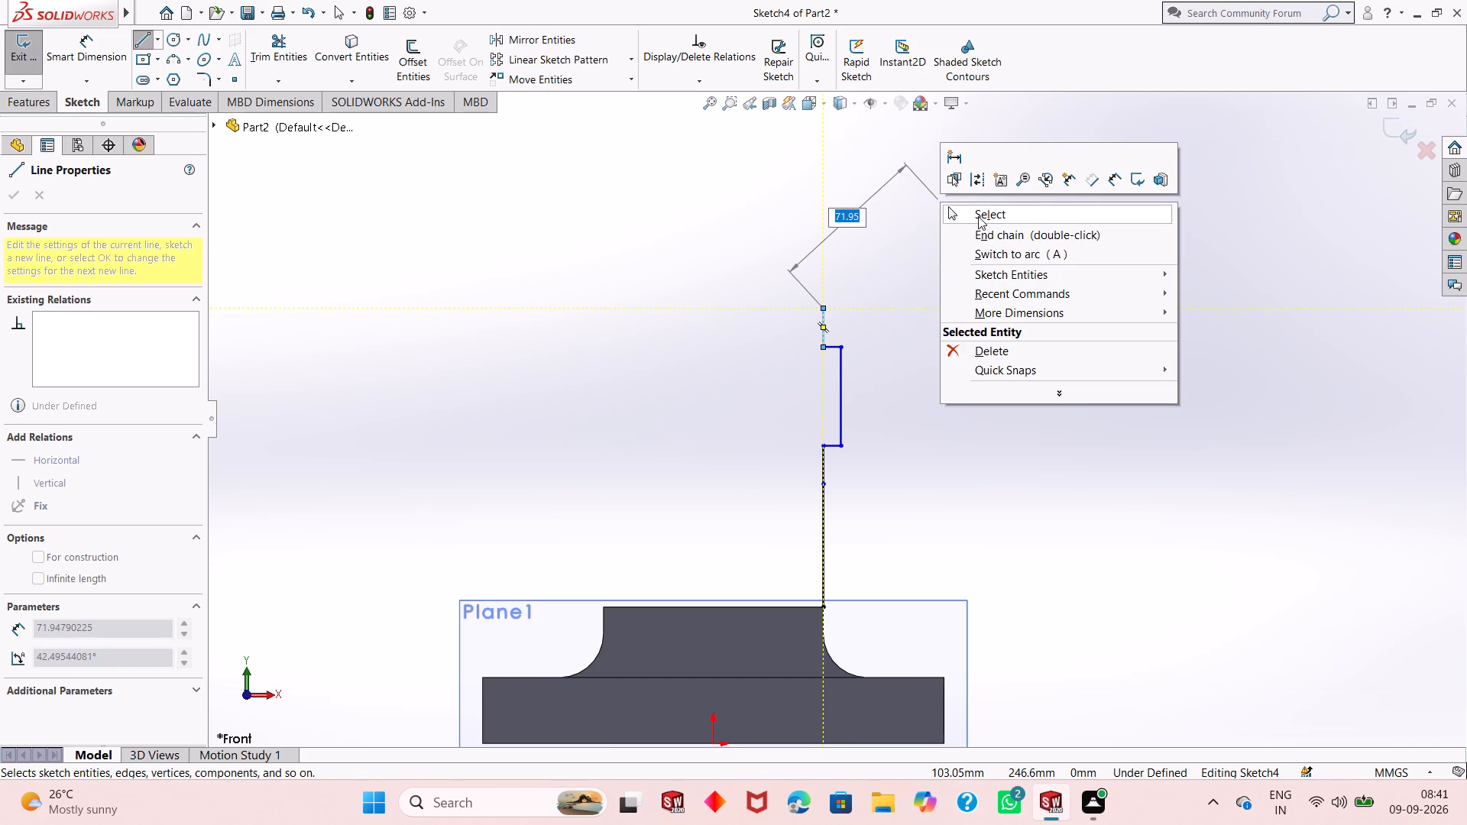
left_click(979, 218)
From the profile's upper end, draw a 70 mm vertical line upward and a 100 mm horizontal line back across above the block.
scroll(786, 350, "down", 2)
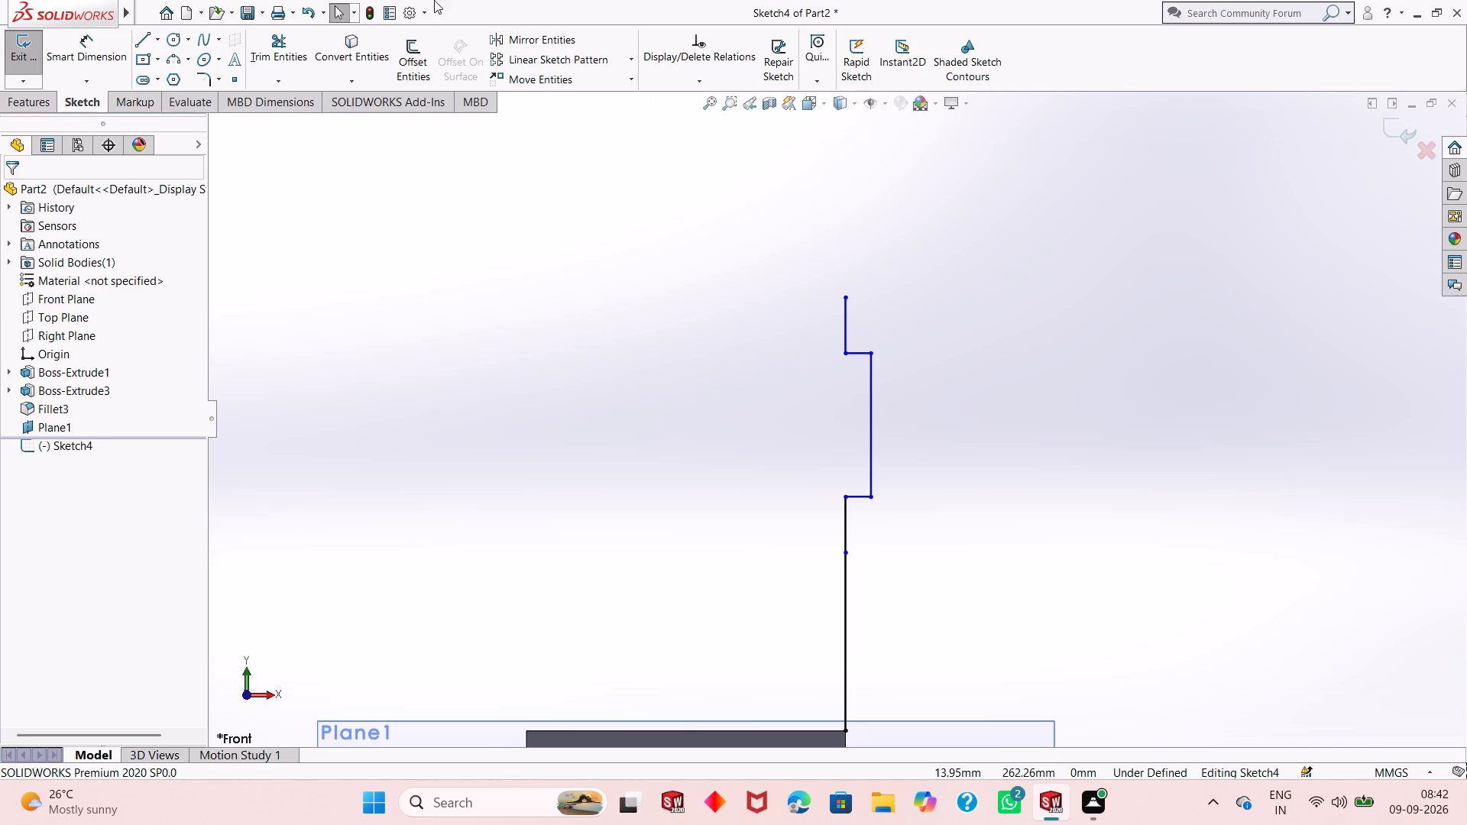
left_click(143, 44)
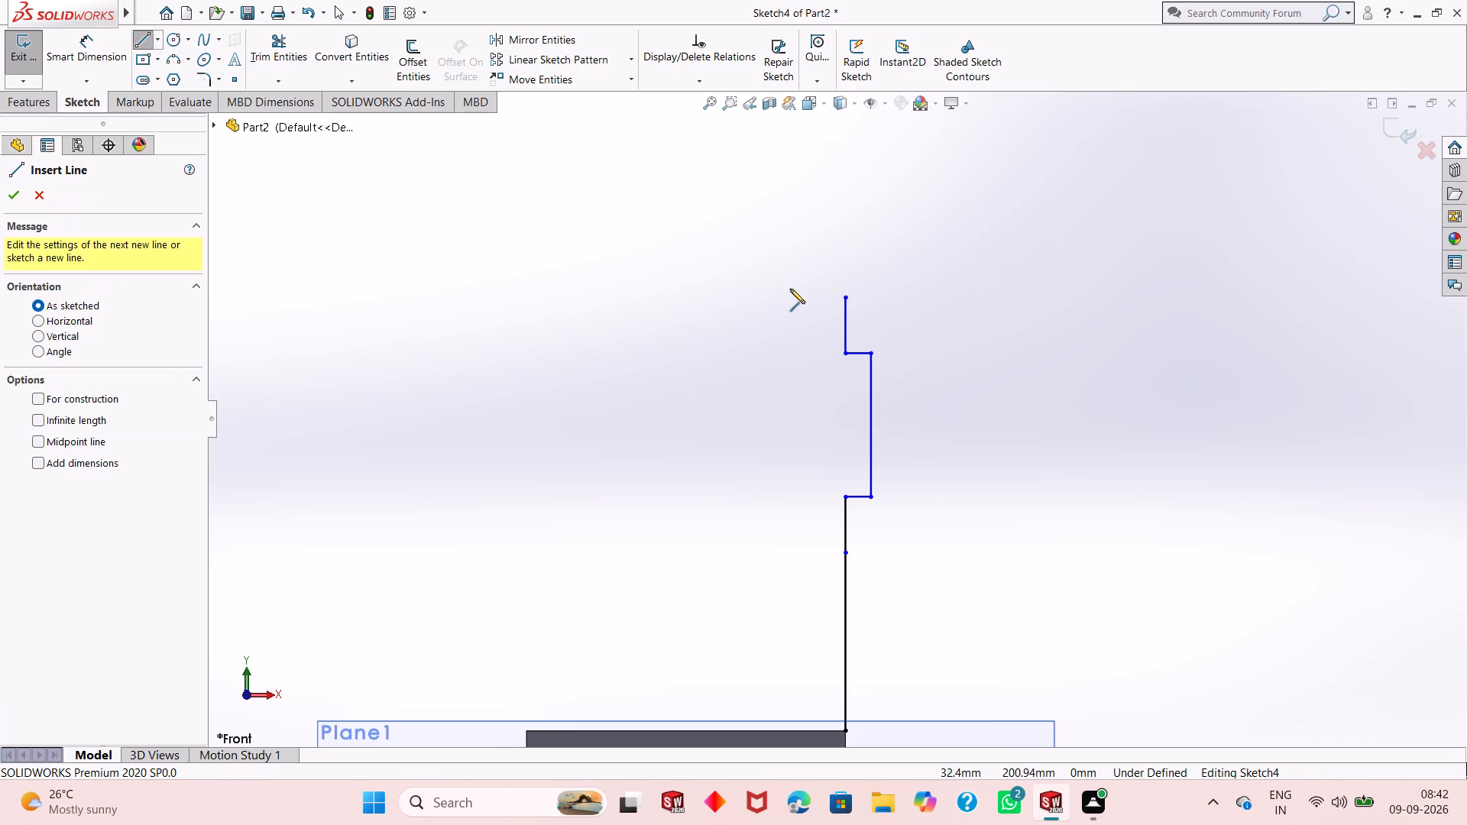
left_click(844, 293)
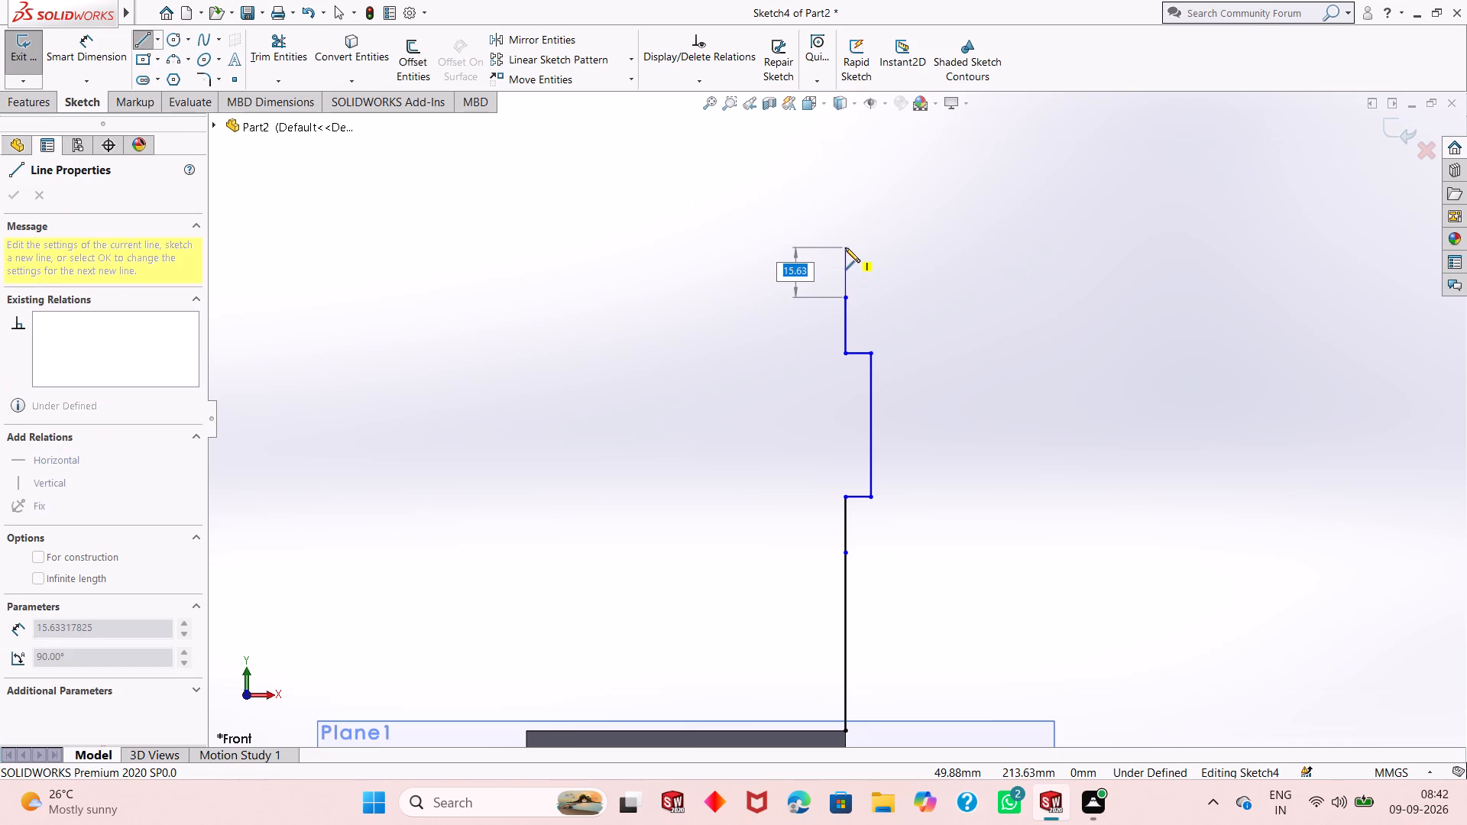
type("70")
key("Return")
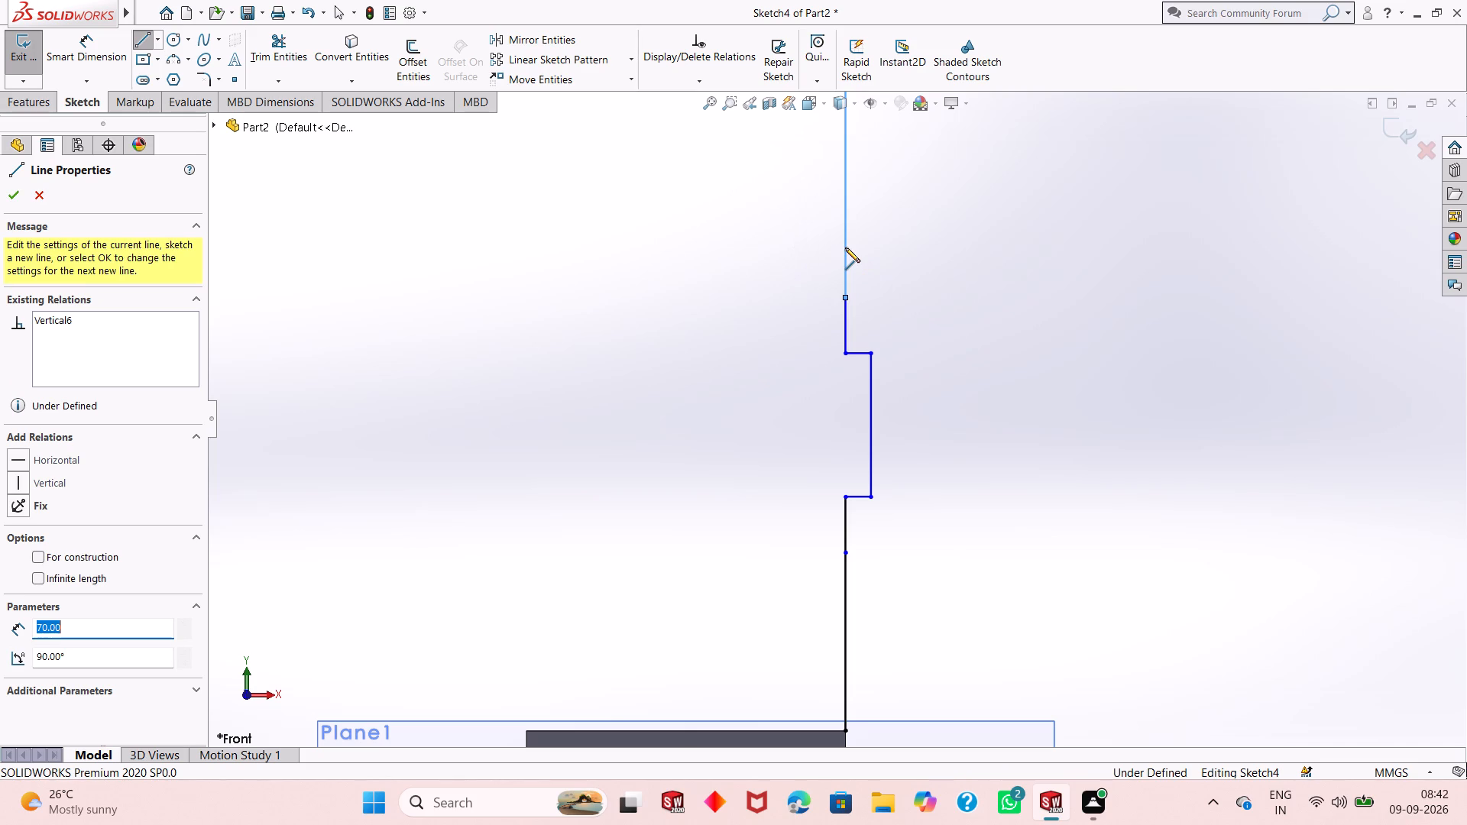
scroll(845, 247, "up", 3)
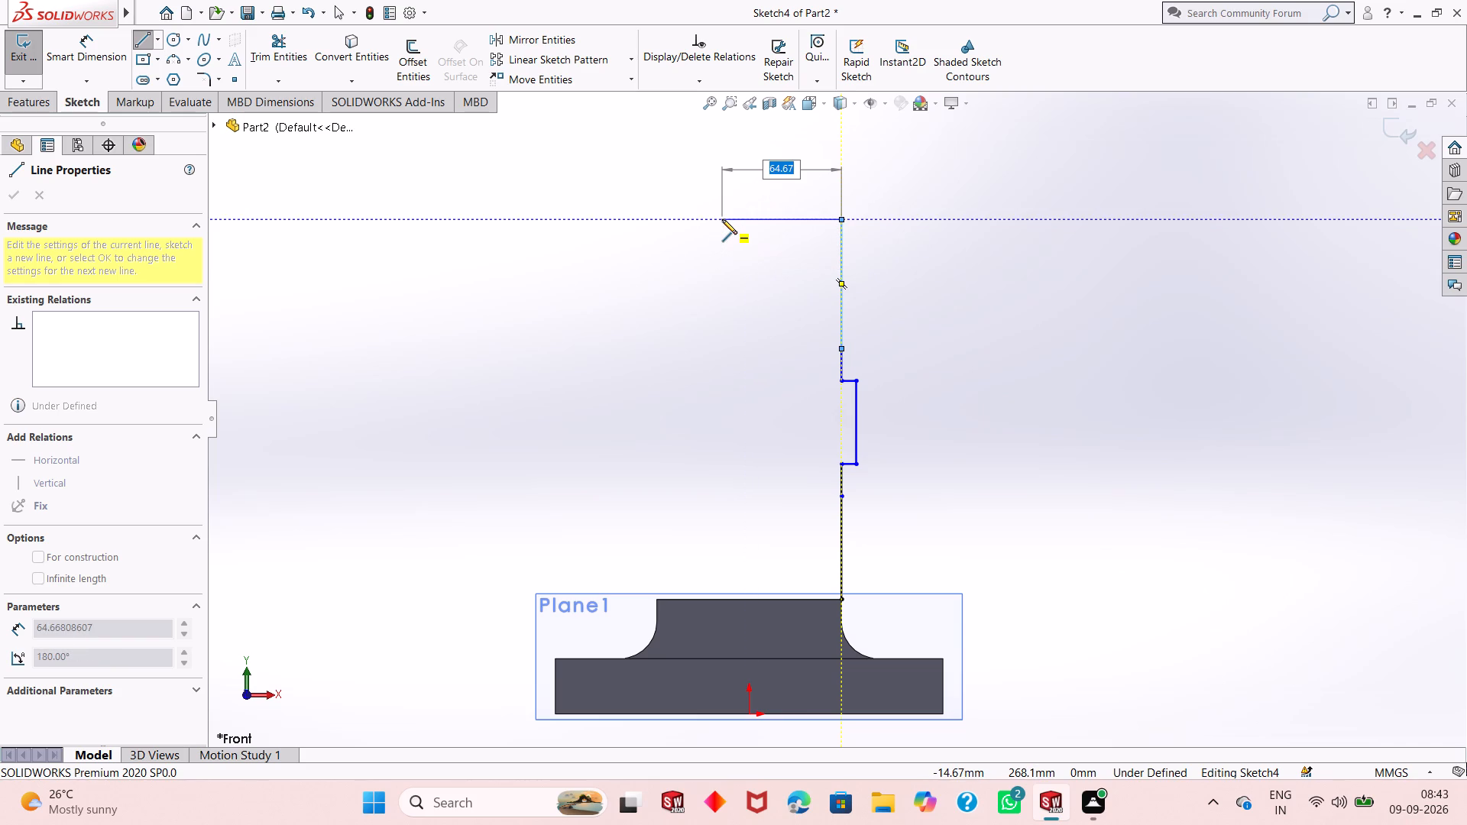
type("100")
key("Return")
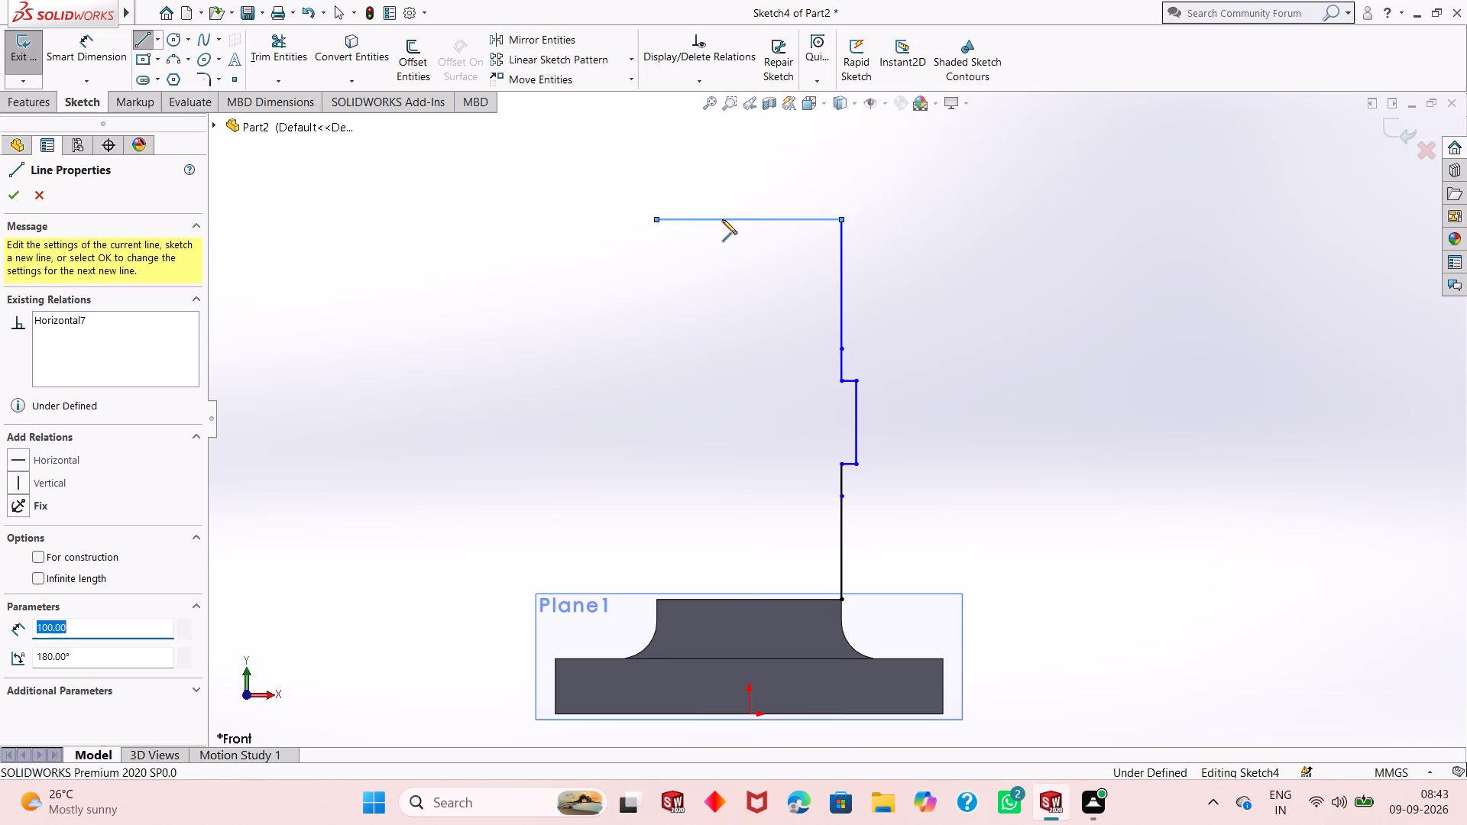
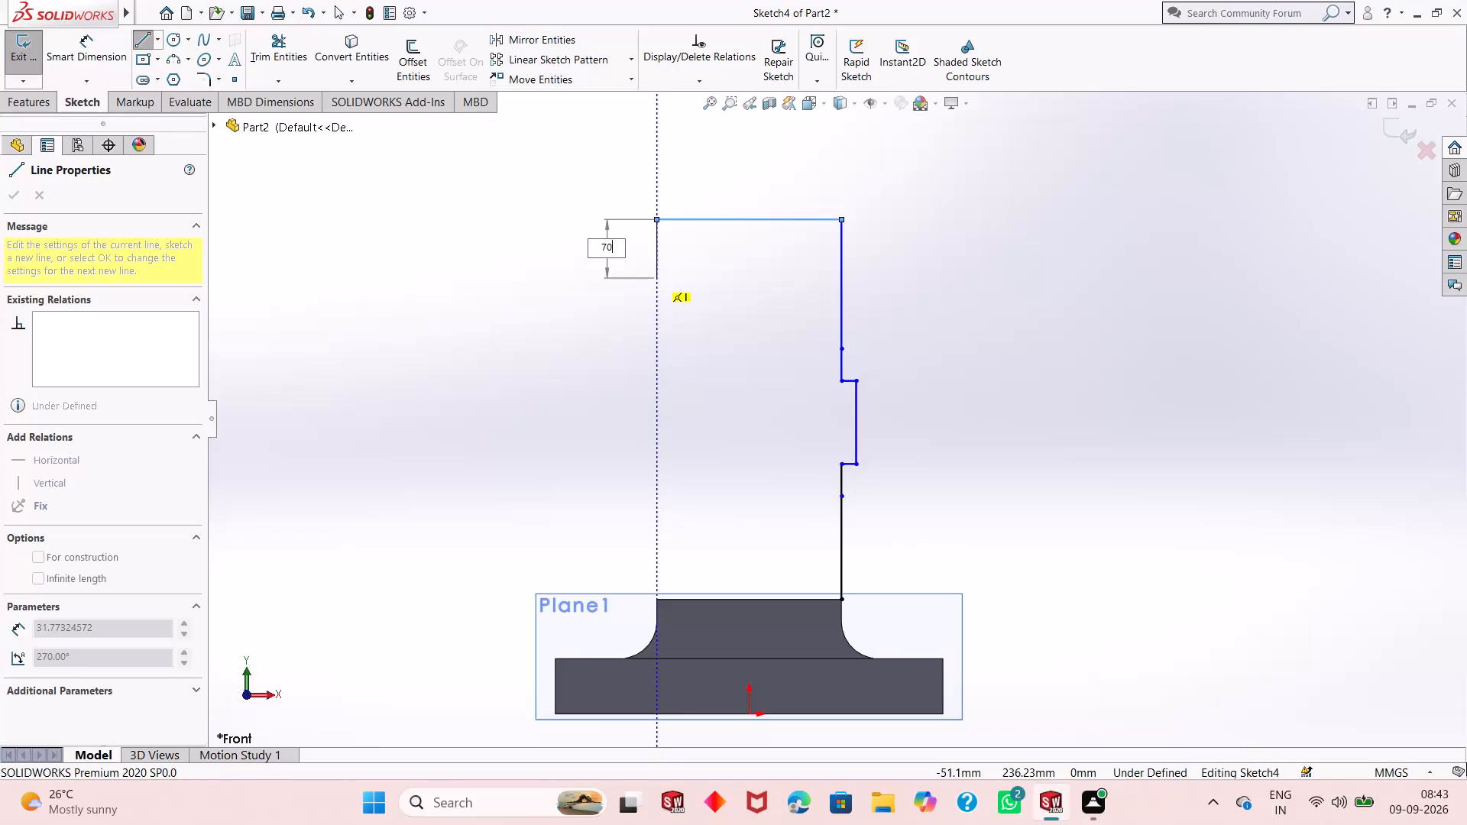
Draw the profile's recessed side: 70 mm down, 60 mm inward, 80 mm down, 60 mm back out, and 56 mm down to the block's corner.
key("Return")
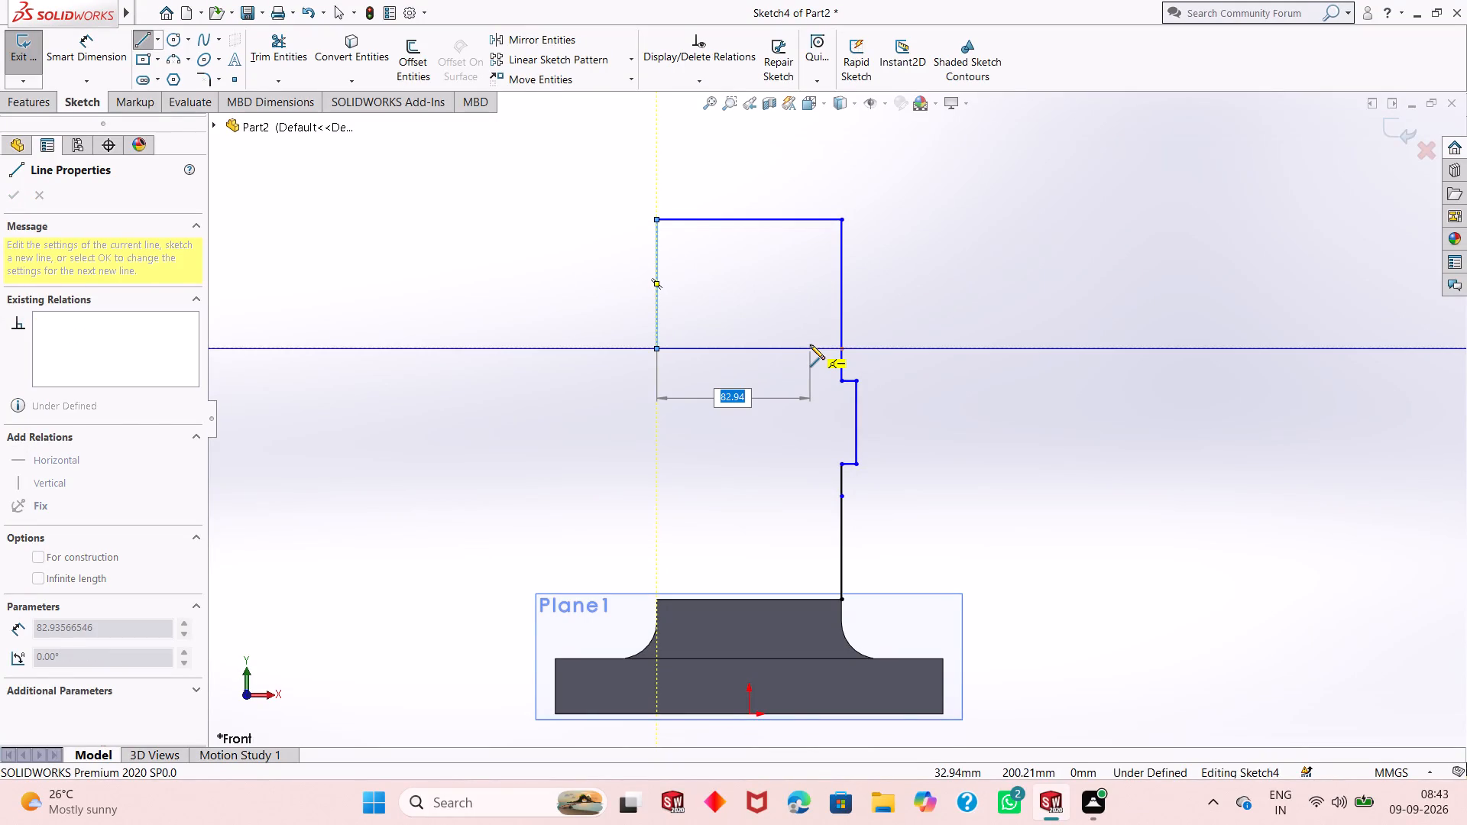
type("60")
key("Return")
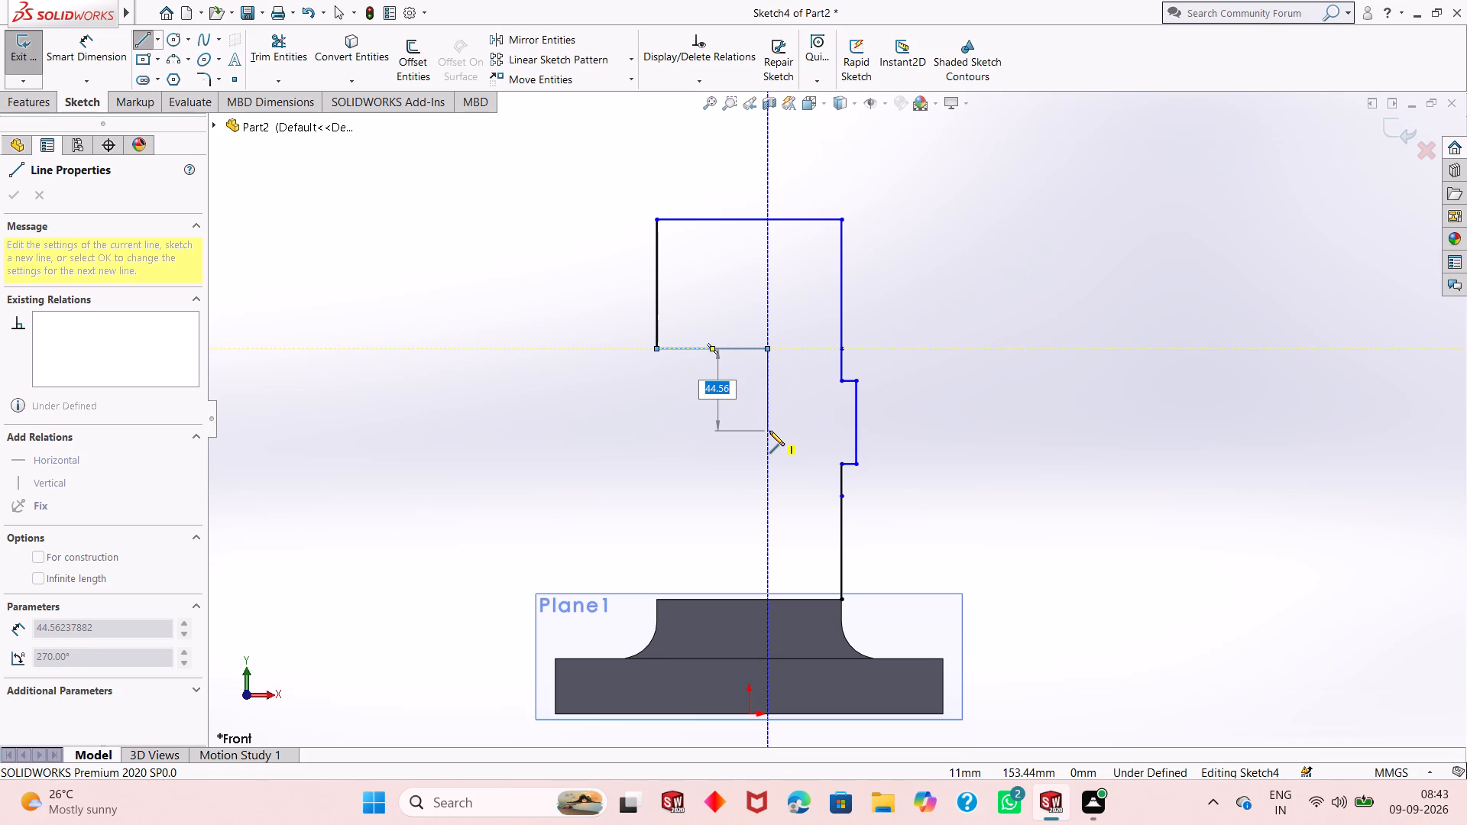
type("80")
key("Return")
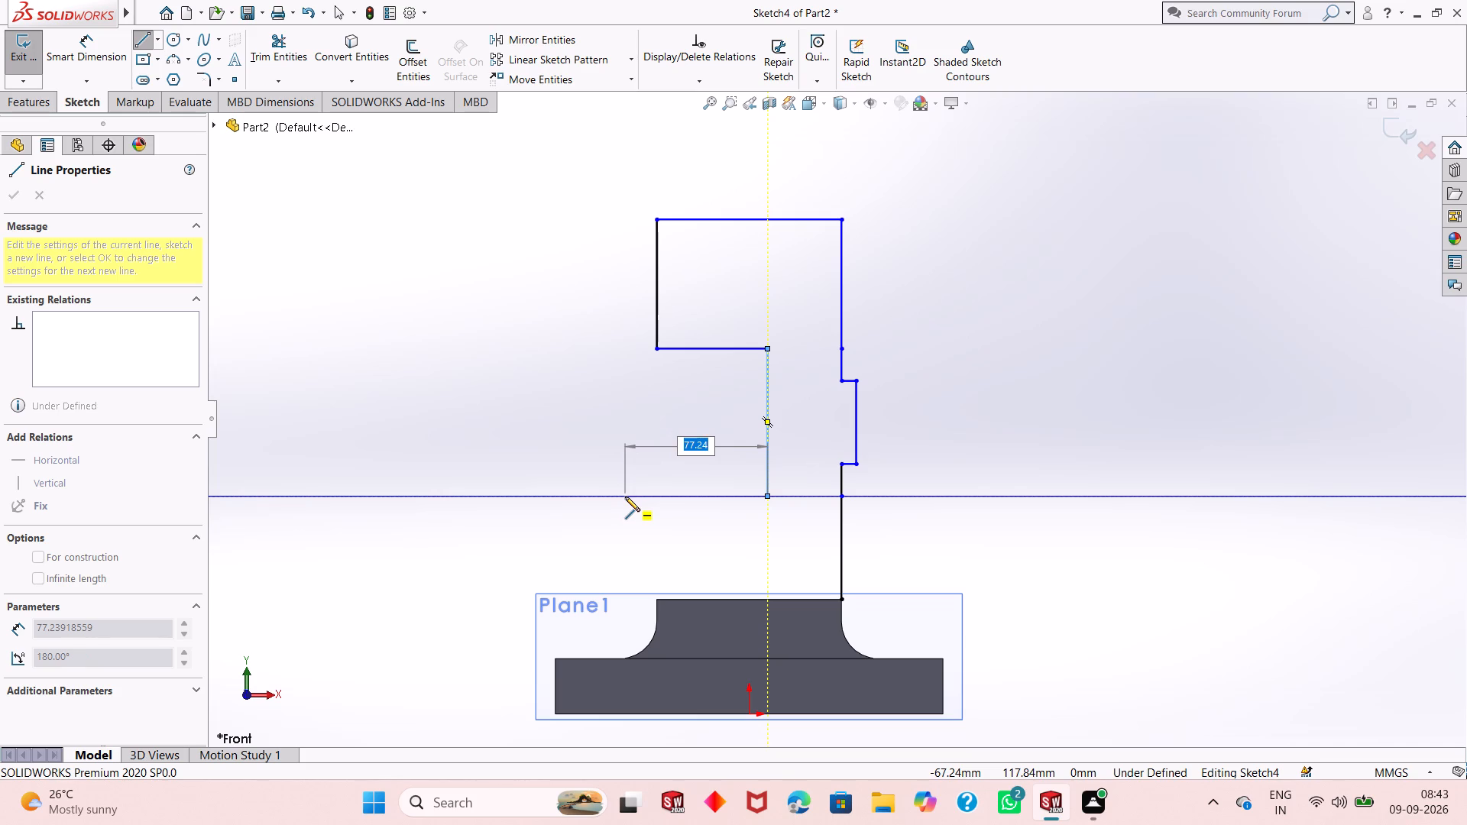
type("60")
key("Return")
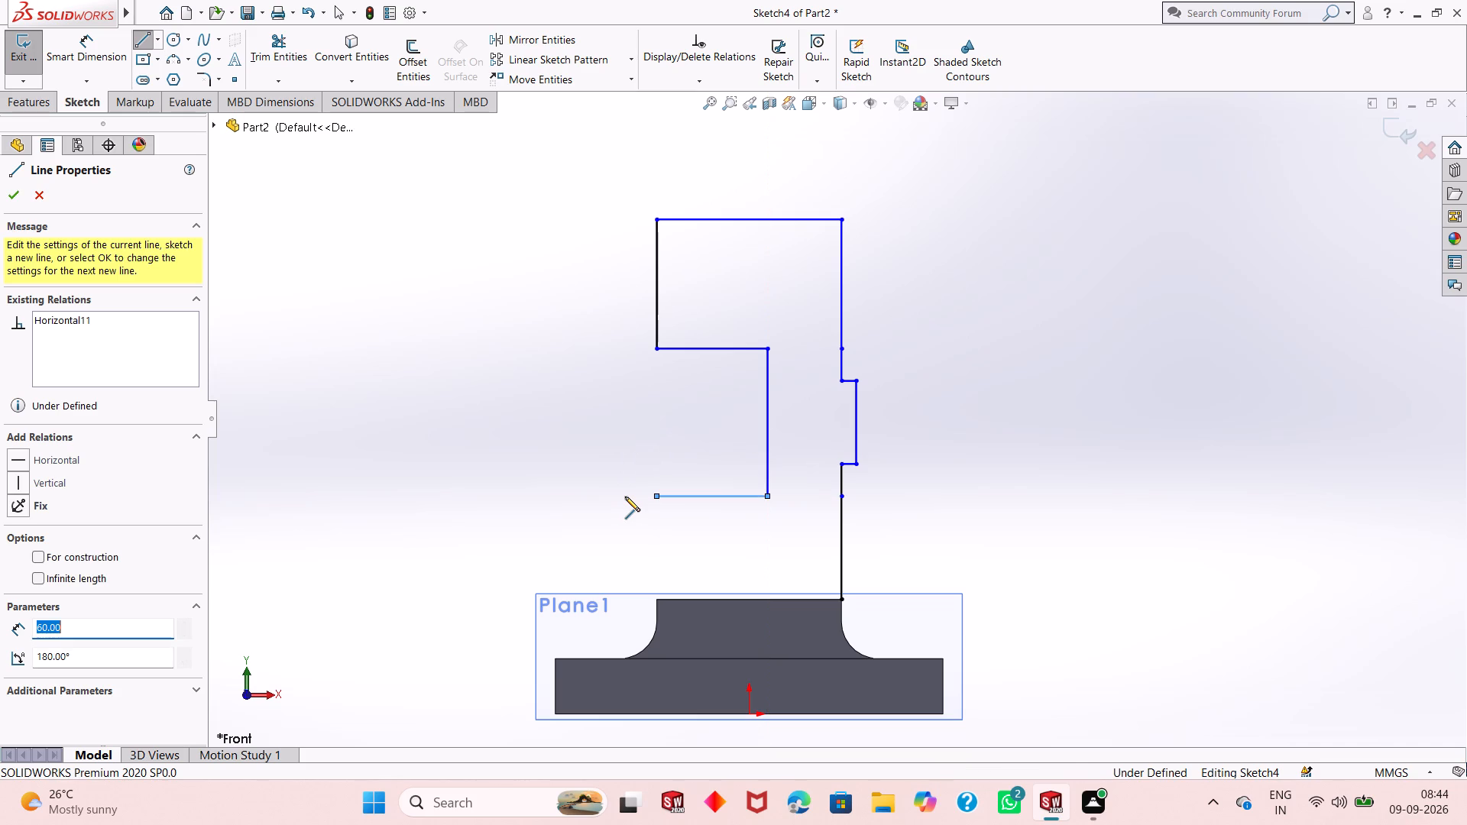
left_click(659, 602)
right_click(659, 602)
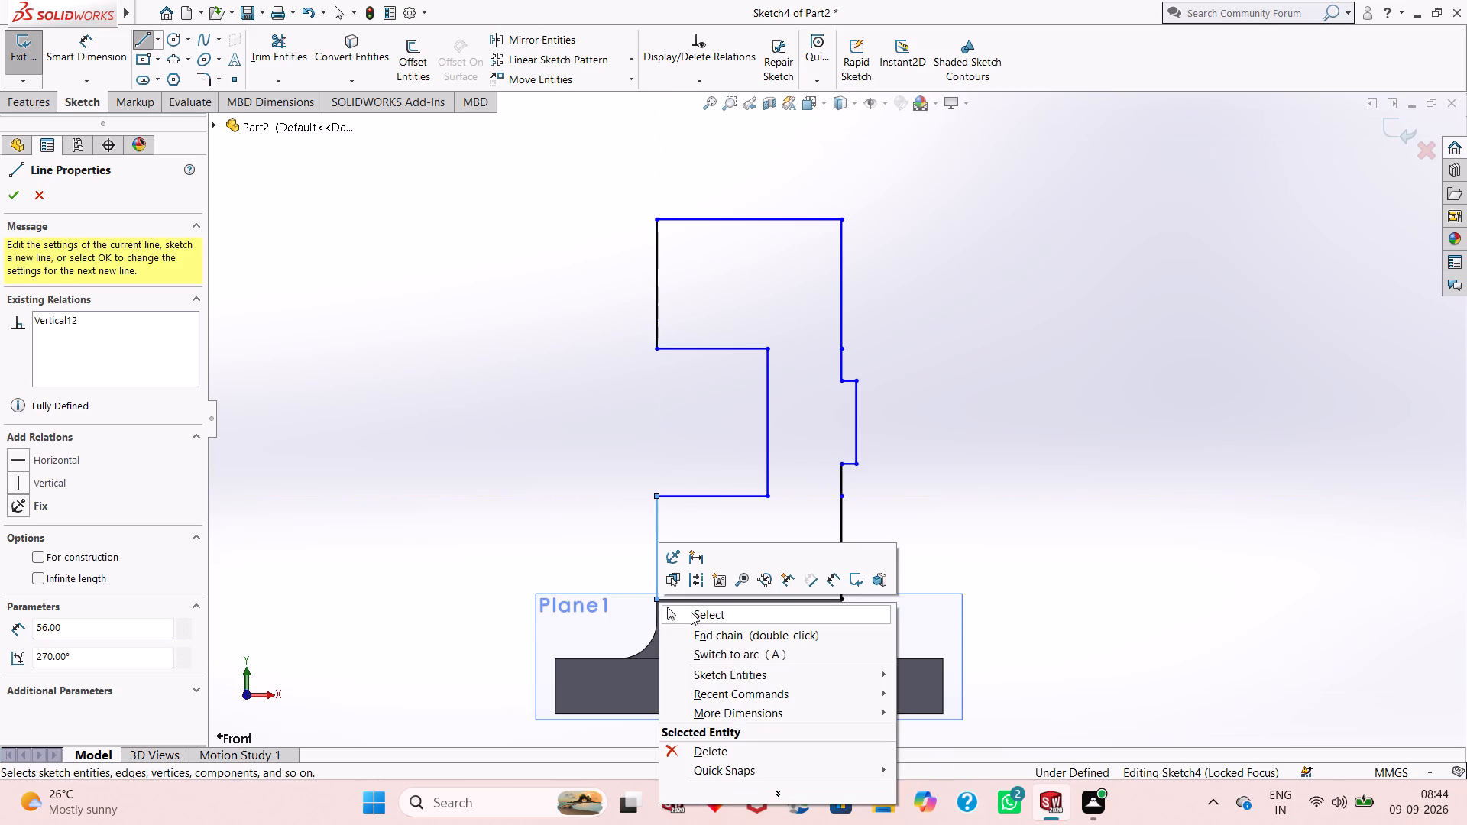
left_click(672, 616)
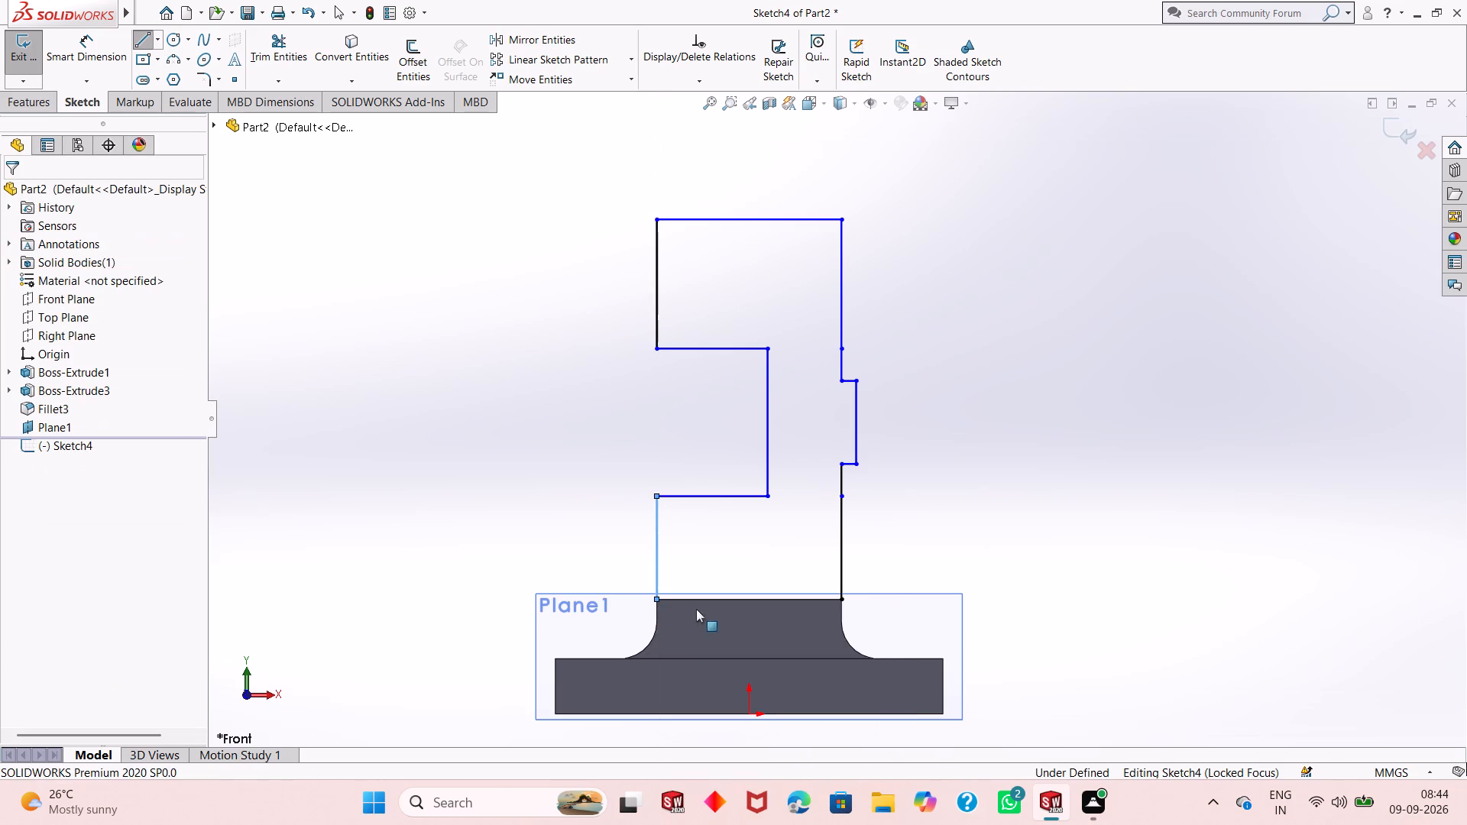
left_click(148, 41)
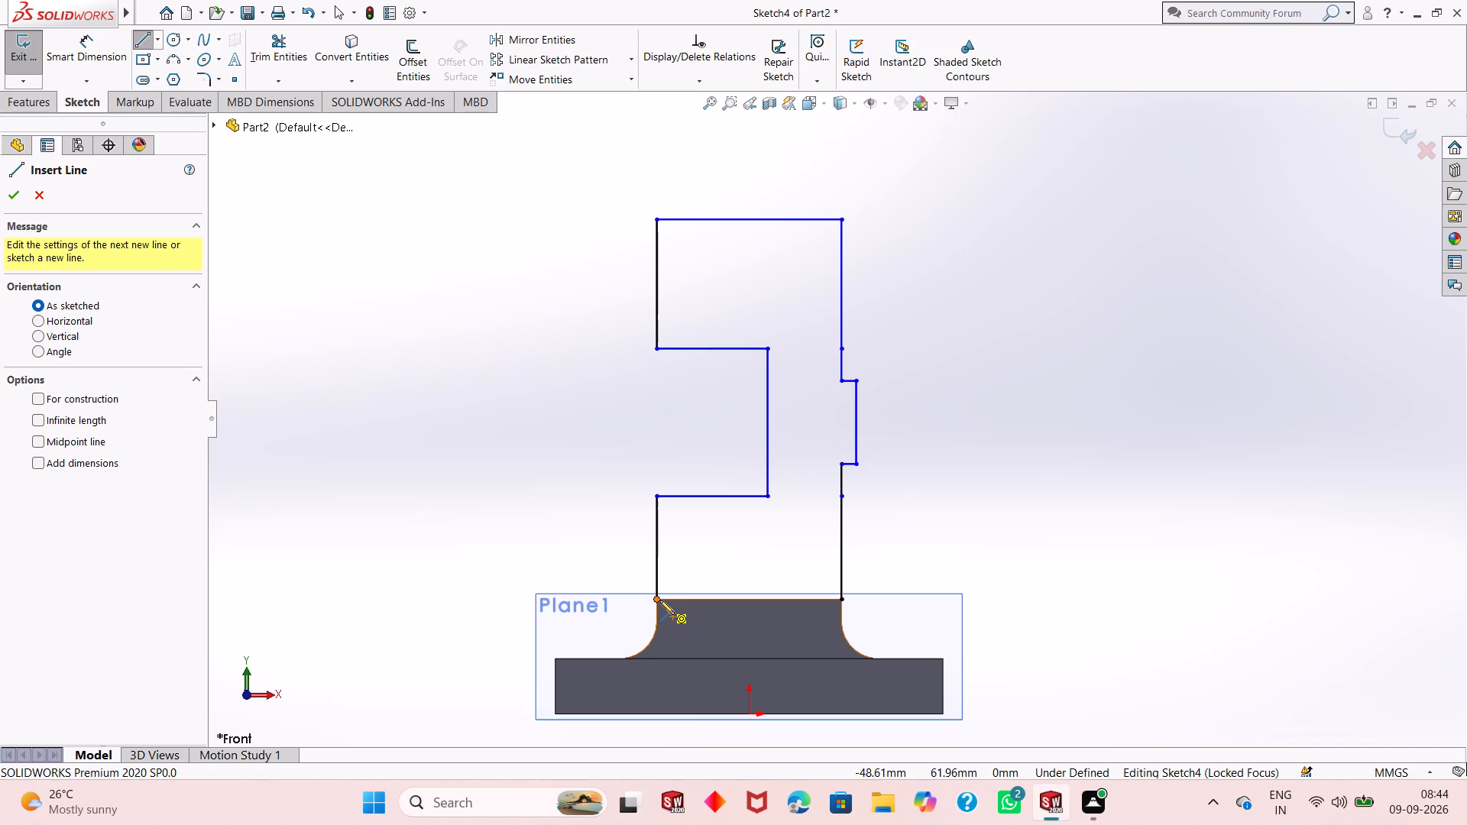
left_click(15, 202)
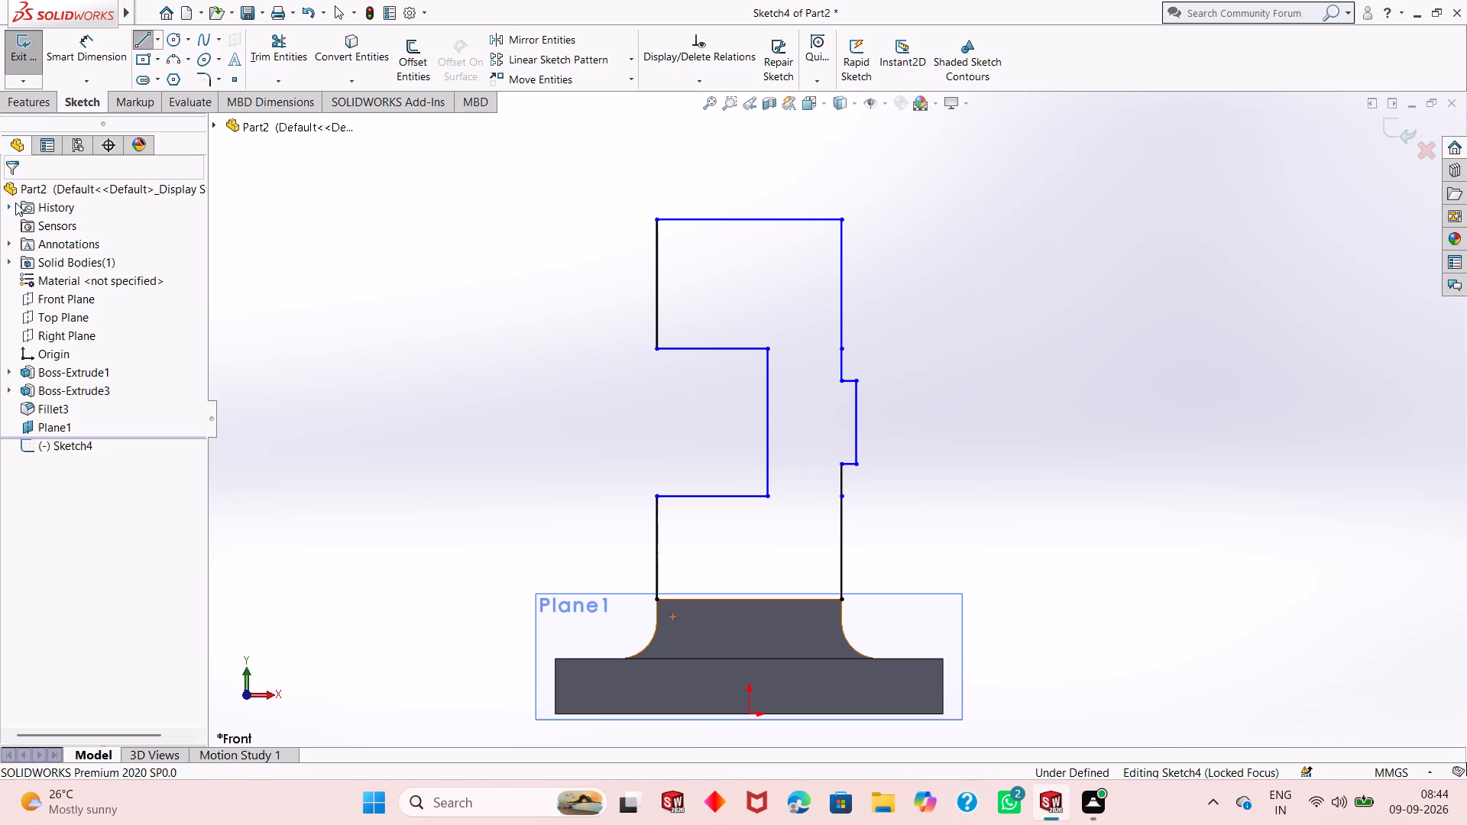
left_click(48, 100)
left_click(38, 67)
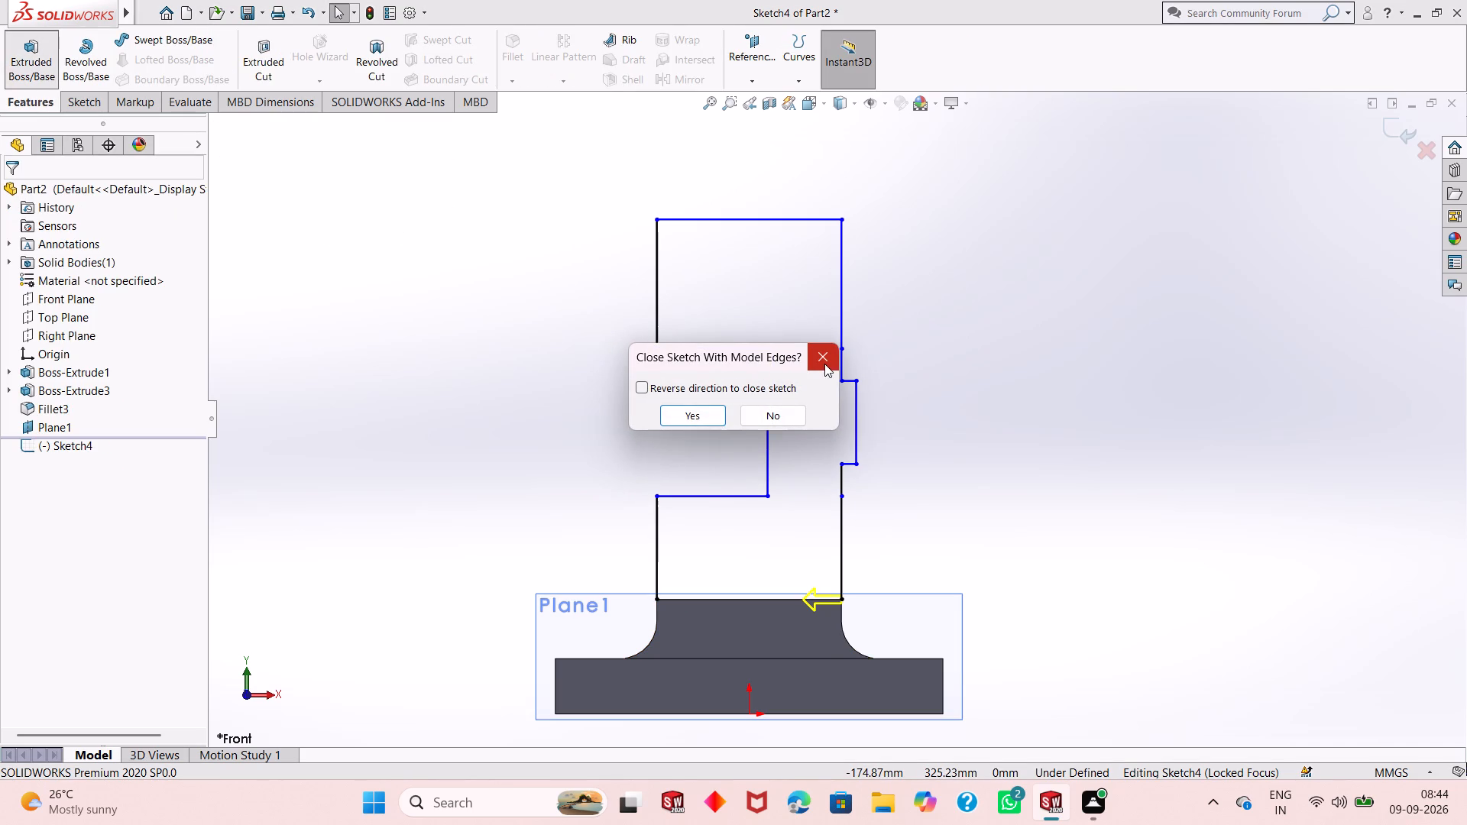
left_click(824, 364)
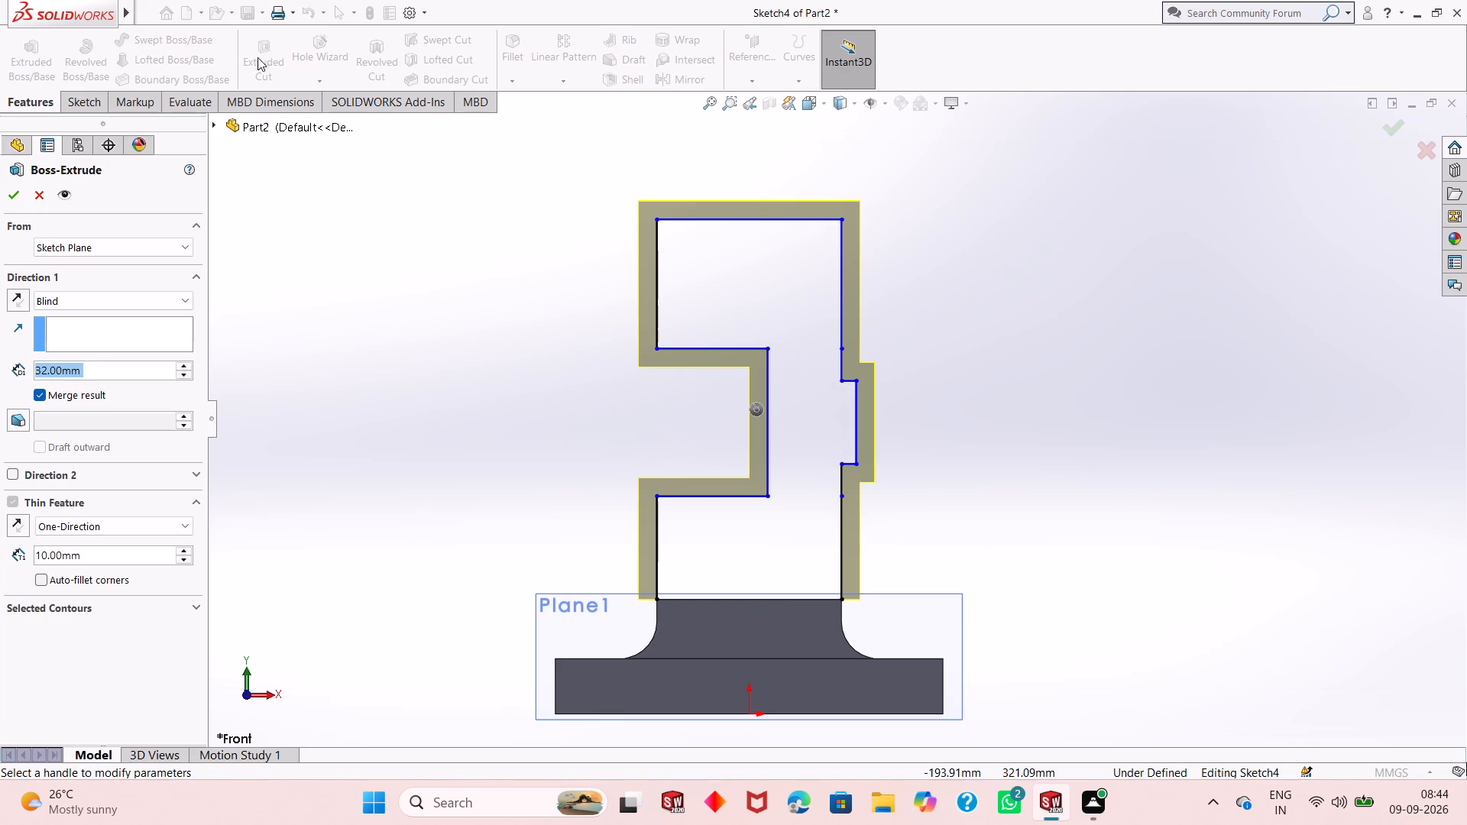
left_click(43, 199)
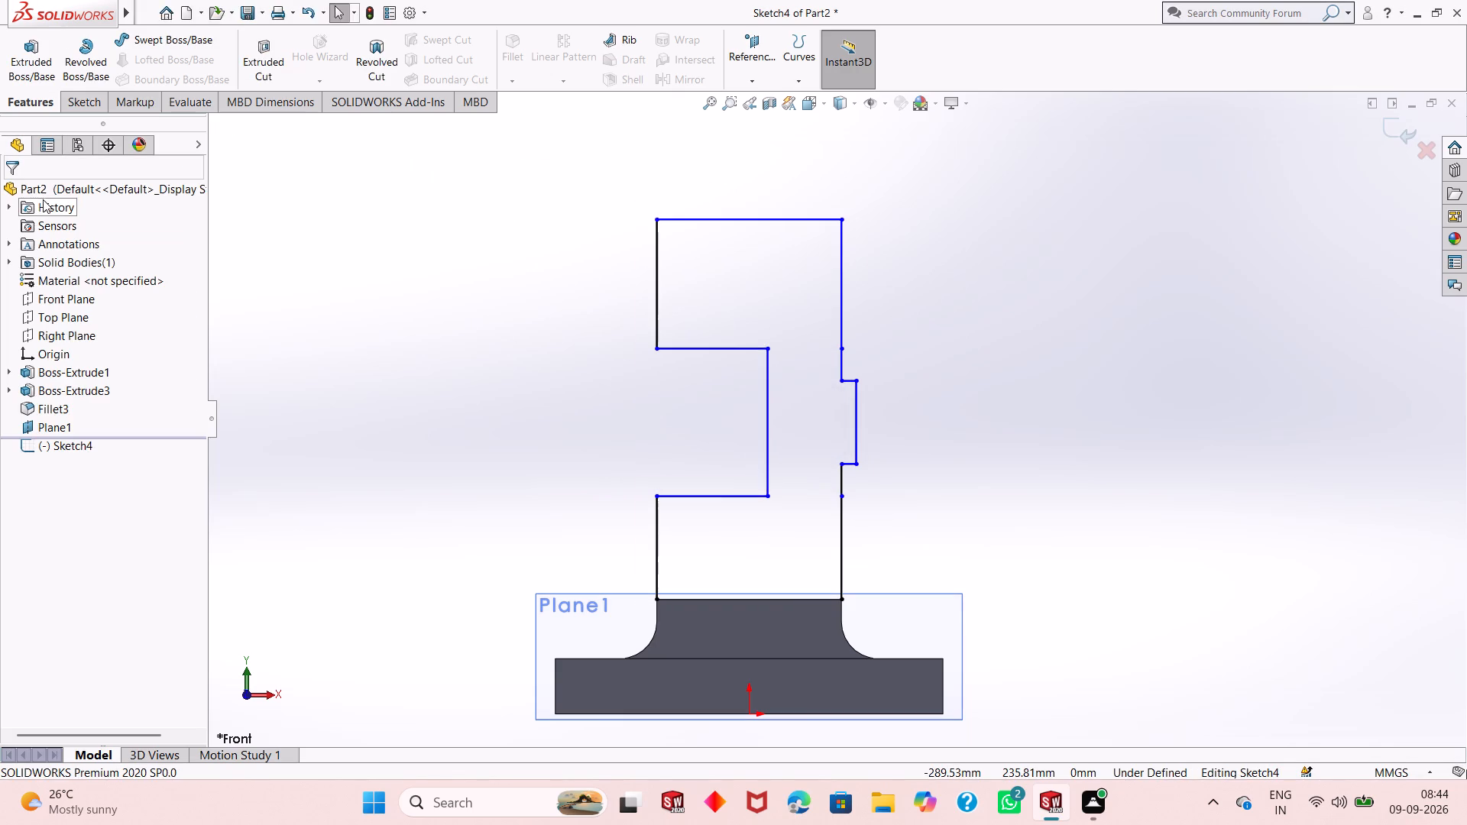
Close the profile with a 100 mm horizontal line along the block's top edge, joining its two top corners.
left_click(78, 98)
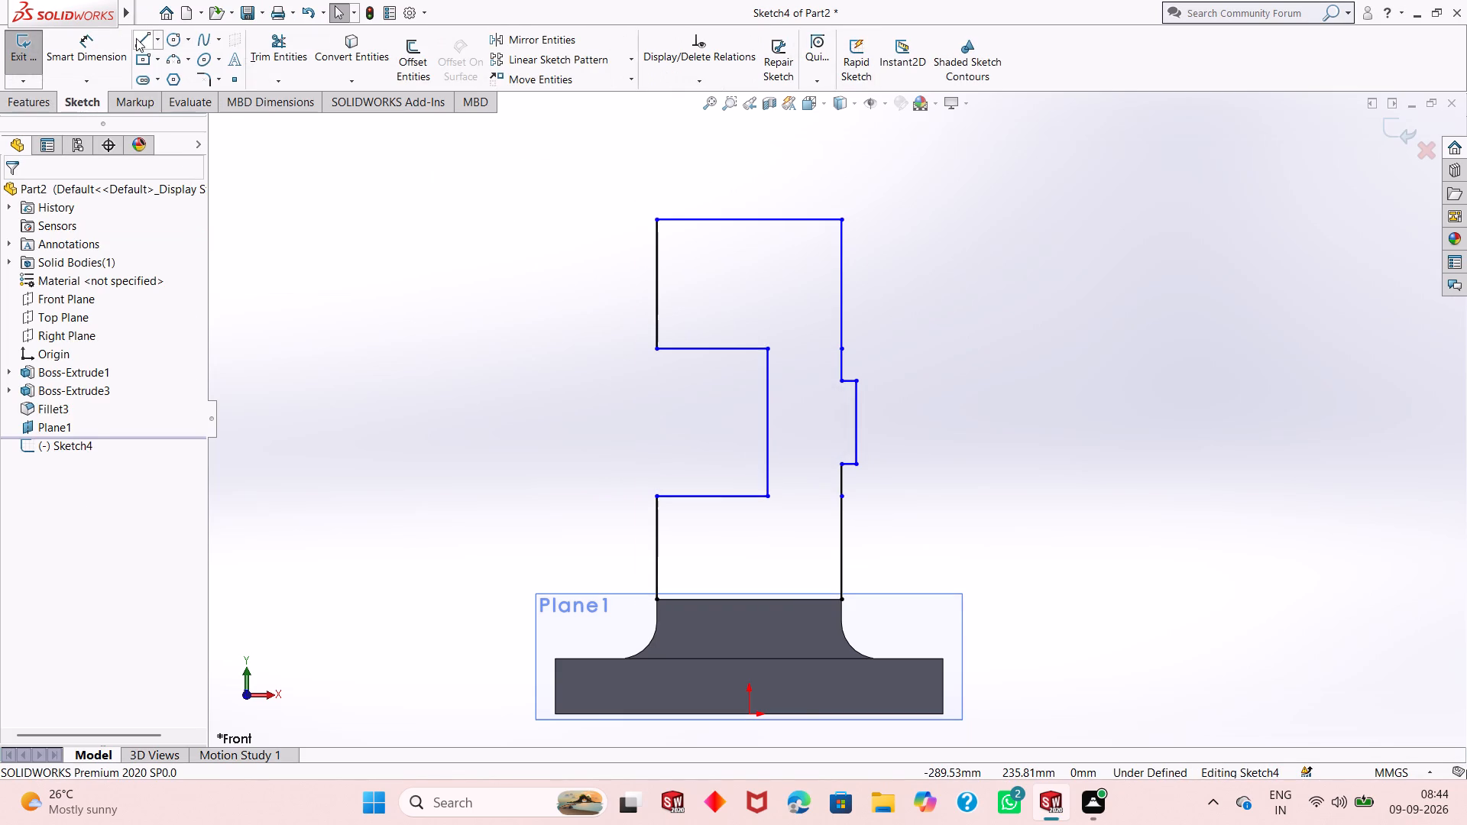
left_click(136, 37)
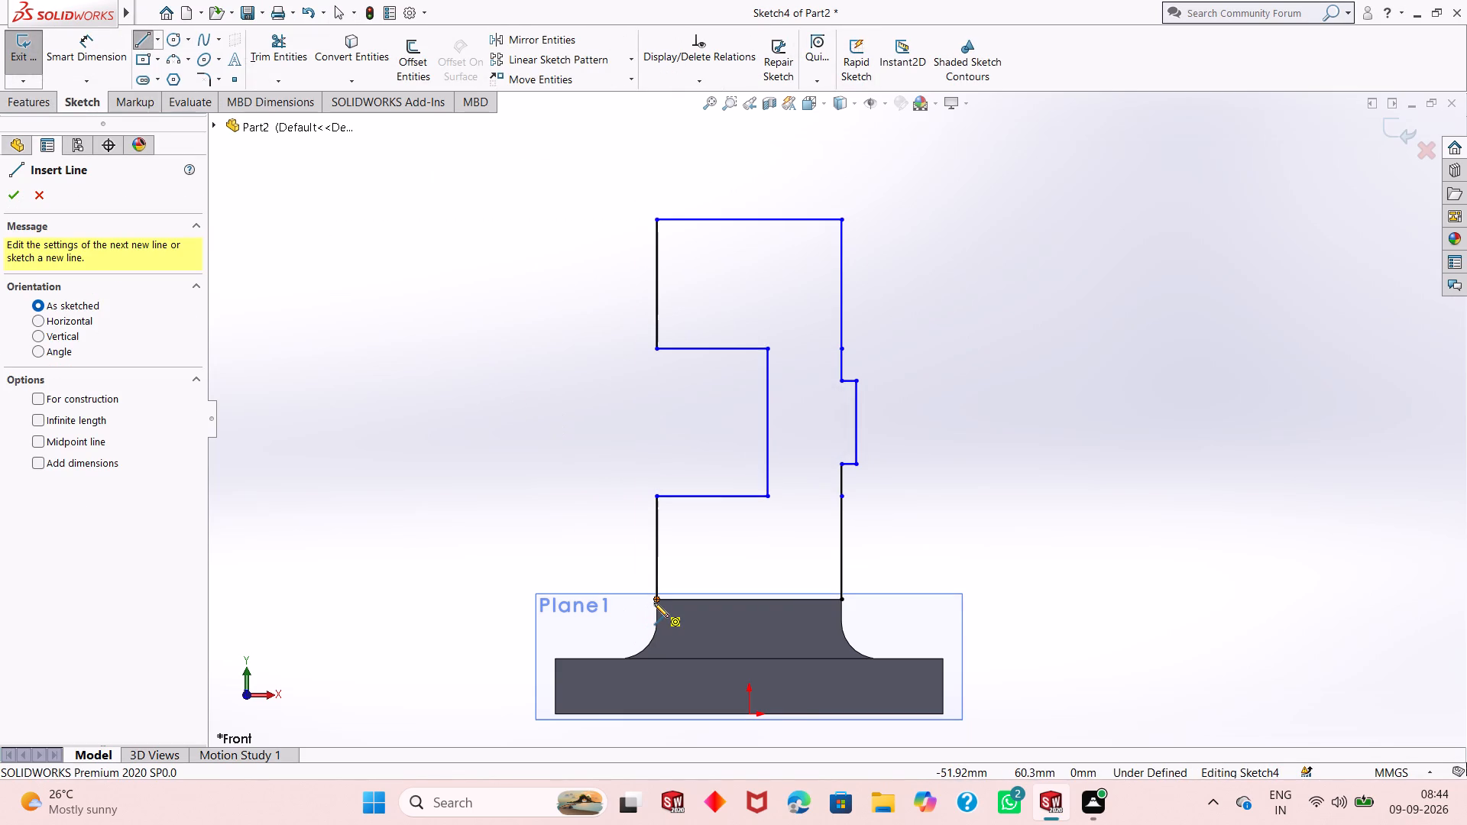
left_click(656, 603)
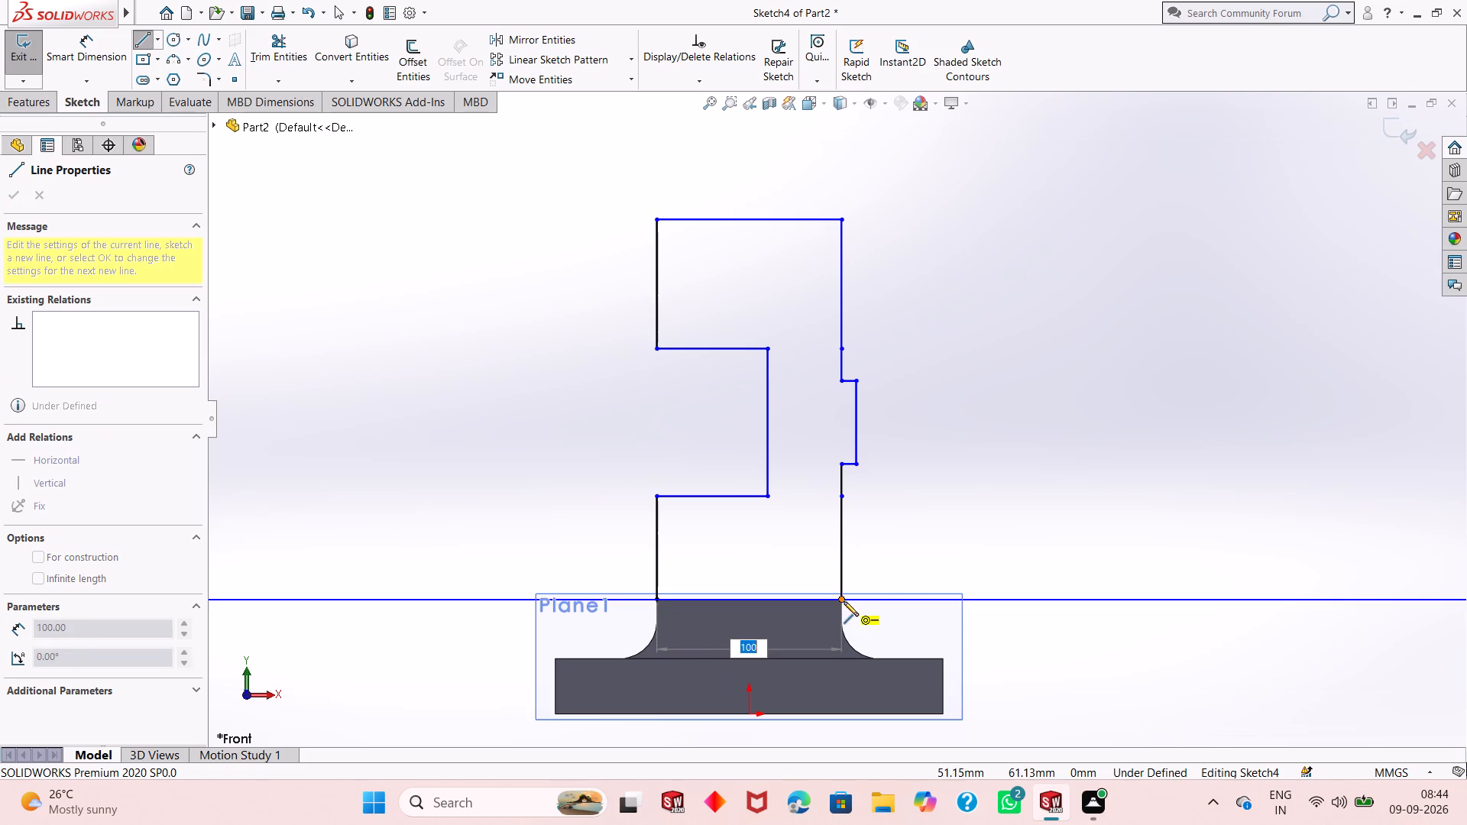
left_click(844, 601)
right_click(844, 601)
left_click(903, 607)
Examine the closed upright profile and its position on the block from several angles.
middle_click_drag(902, 578, 889, 602)
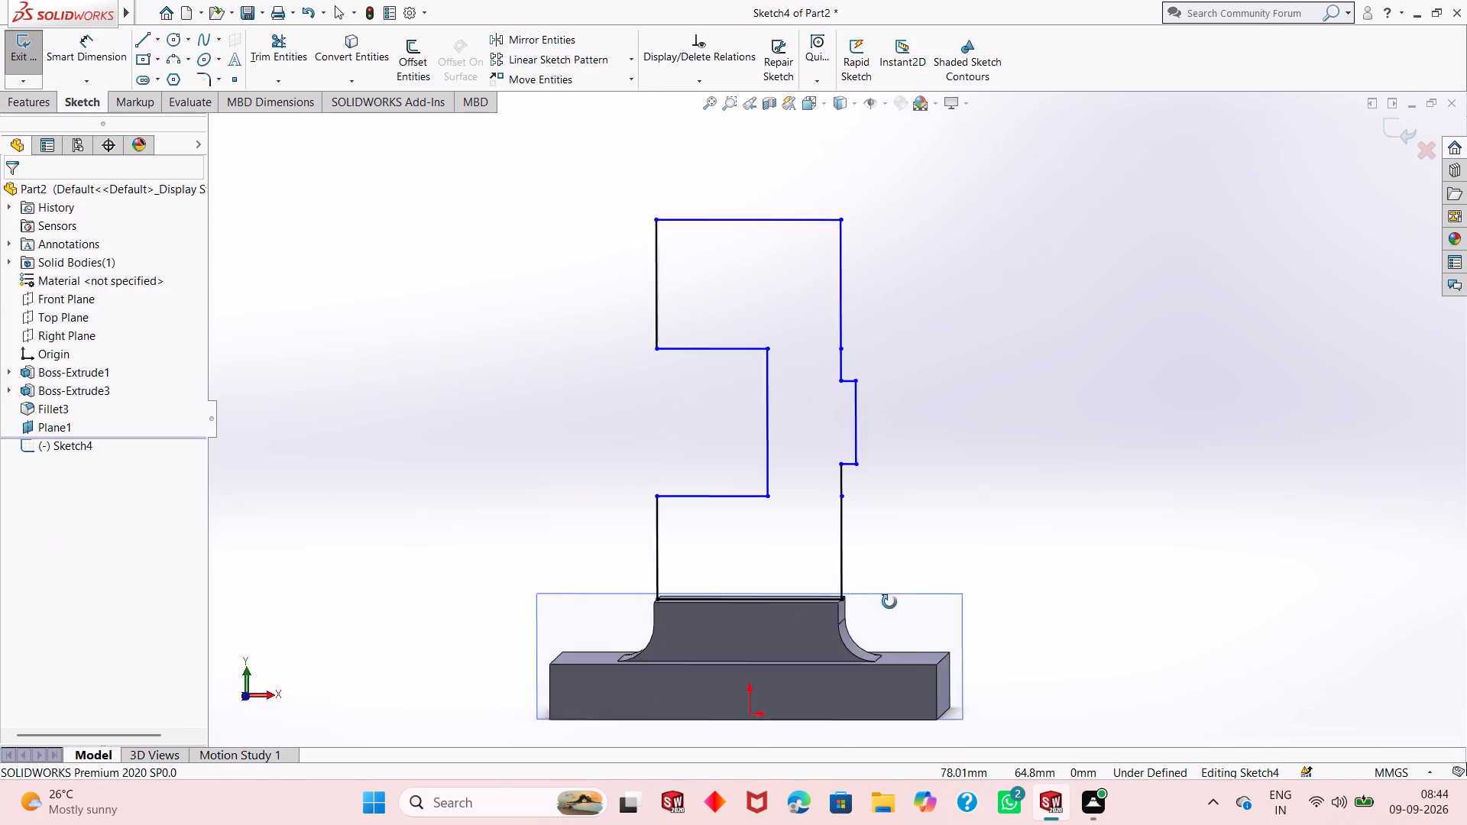
middle_click_drag(889, 602, 658, 639)
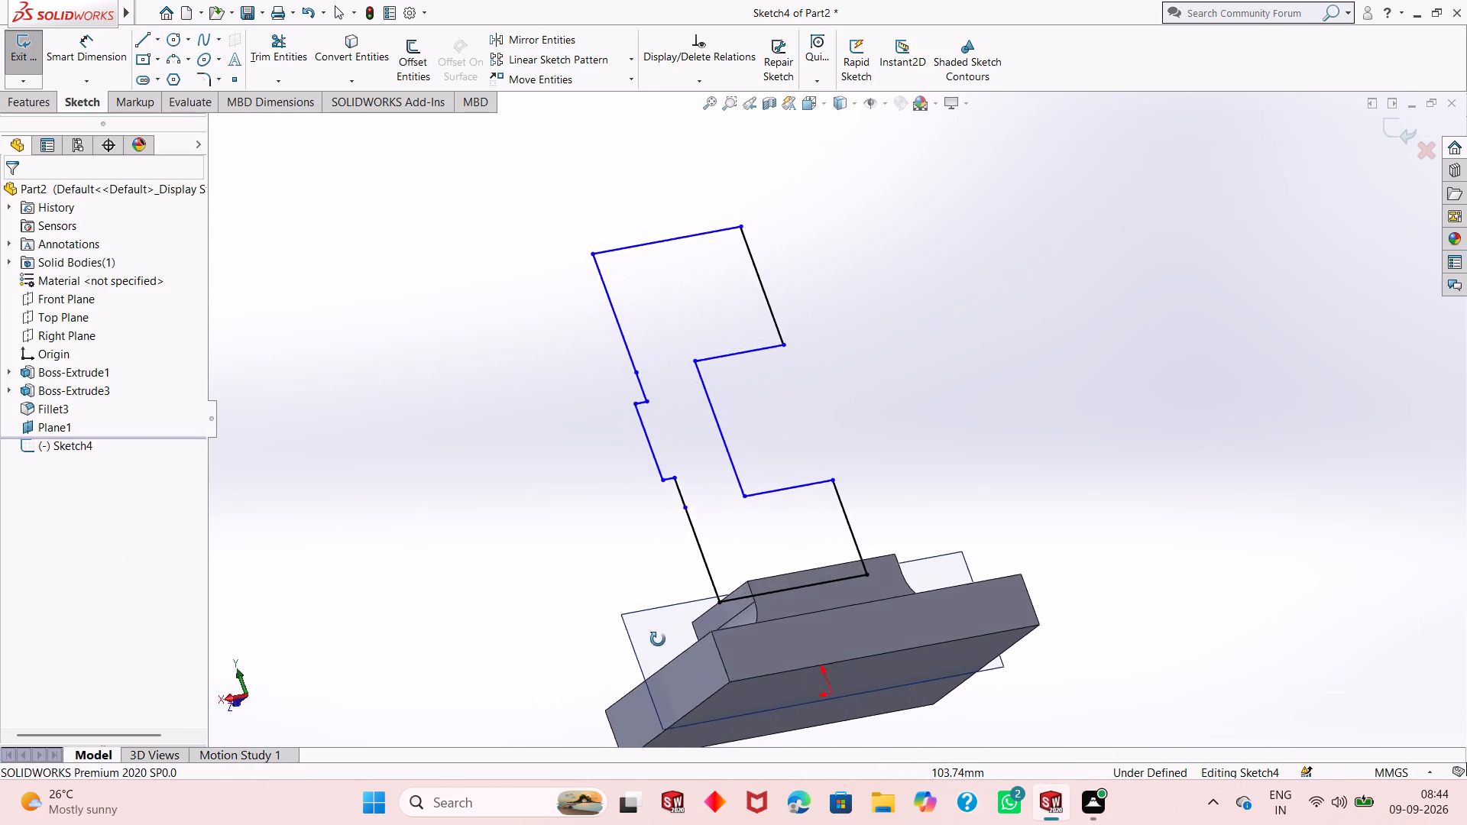
middle_click_drag(658, 639, 896, 464)
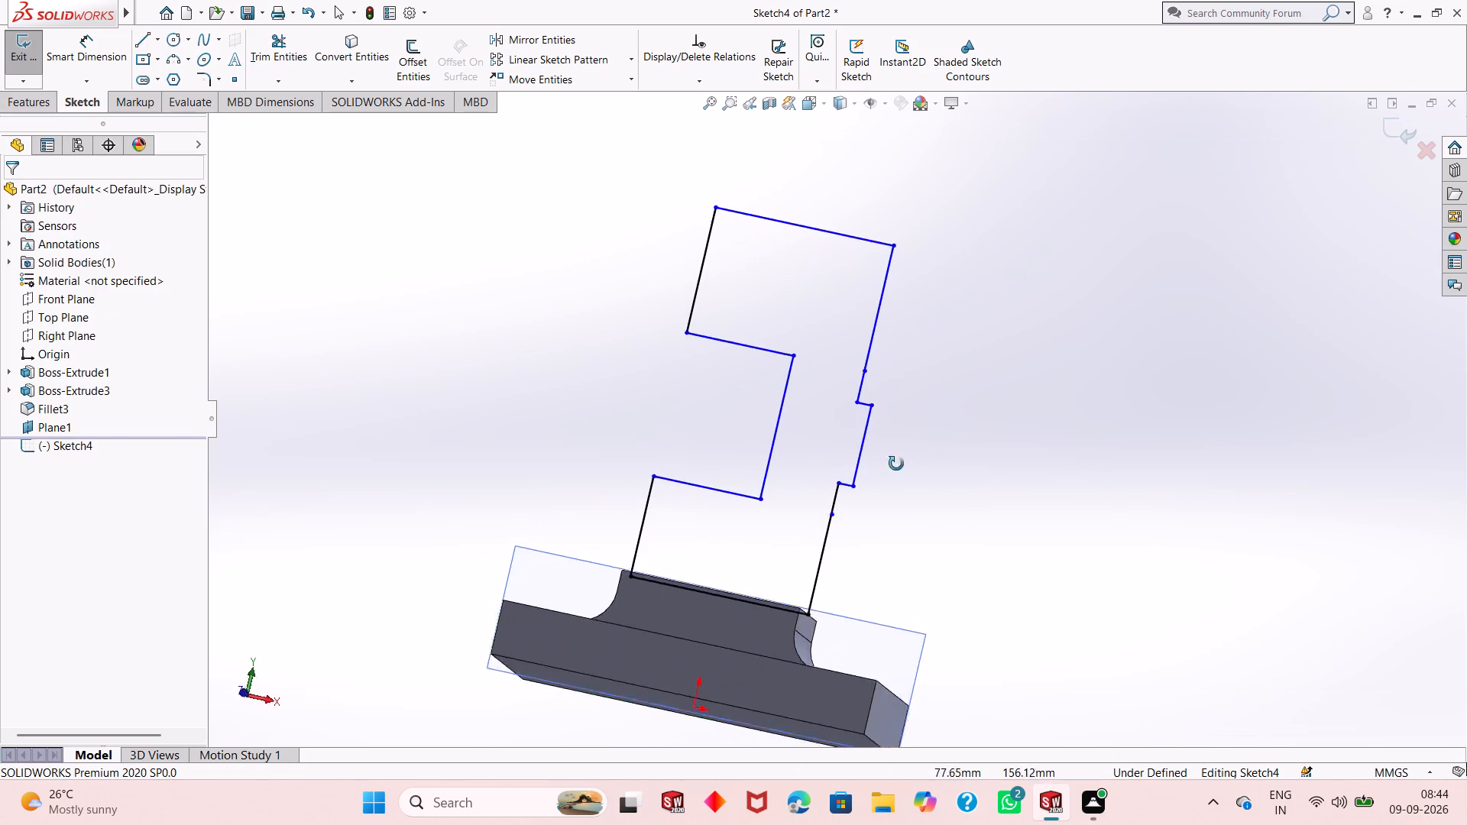
middle_click_drag(896, 464, 882, 565)
middle_click_drag(908, 595, 993, 593)
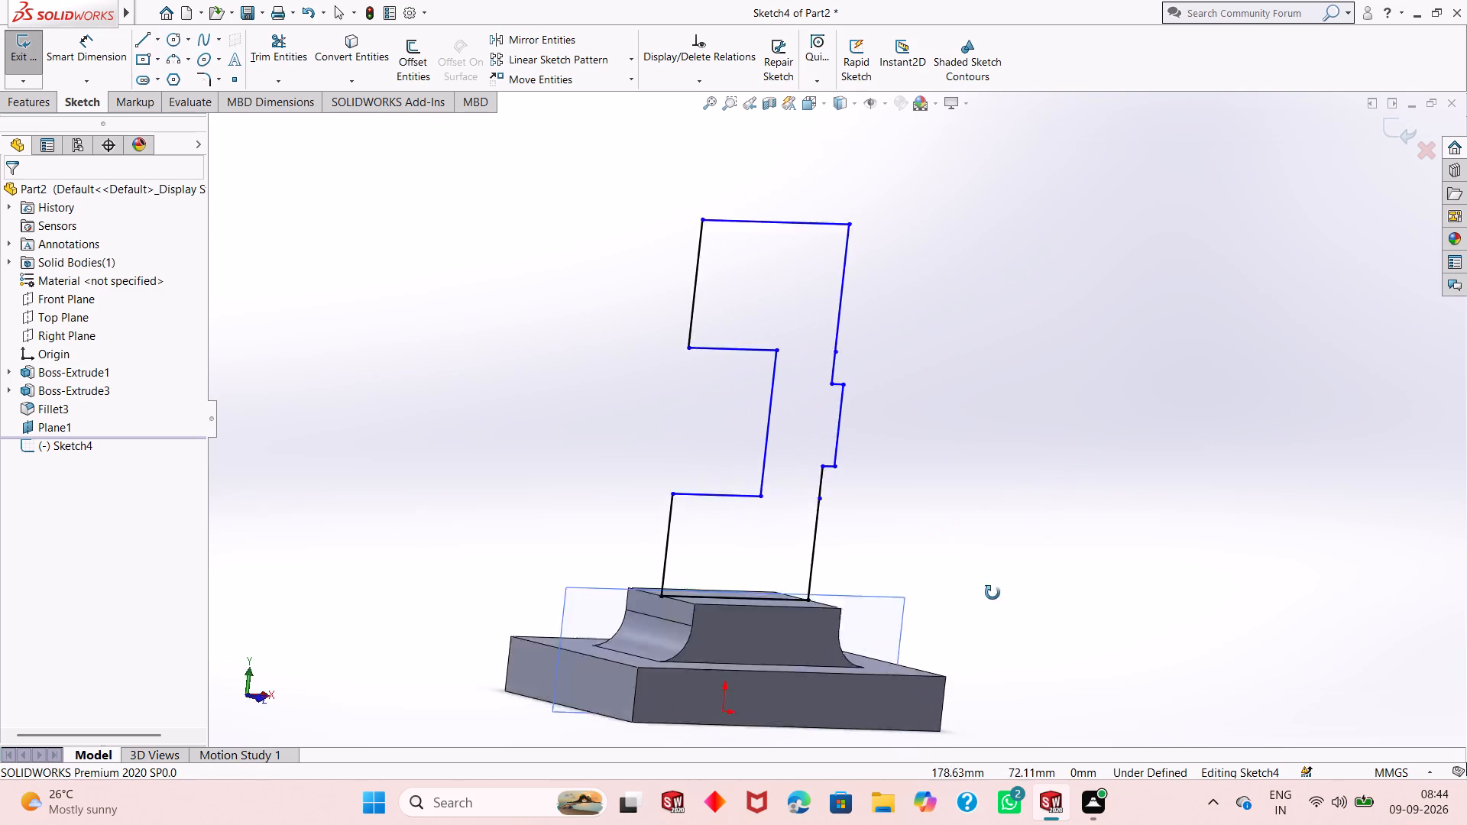
middle_click_drag(993, 593, 914, 581)
scroll(827, 464, "down", 3)
scroll(812, 462, "up", 1)
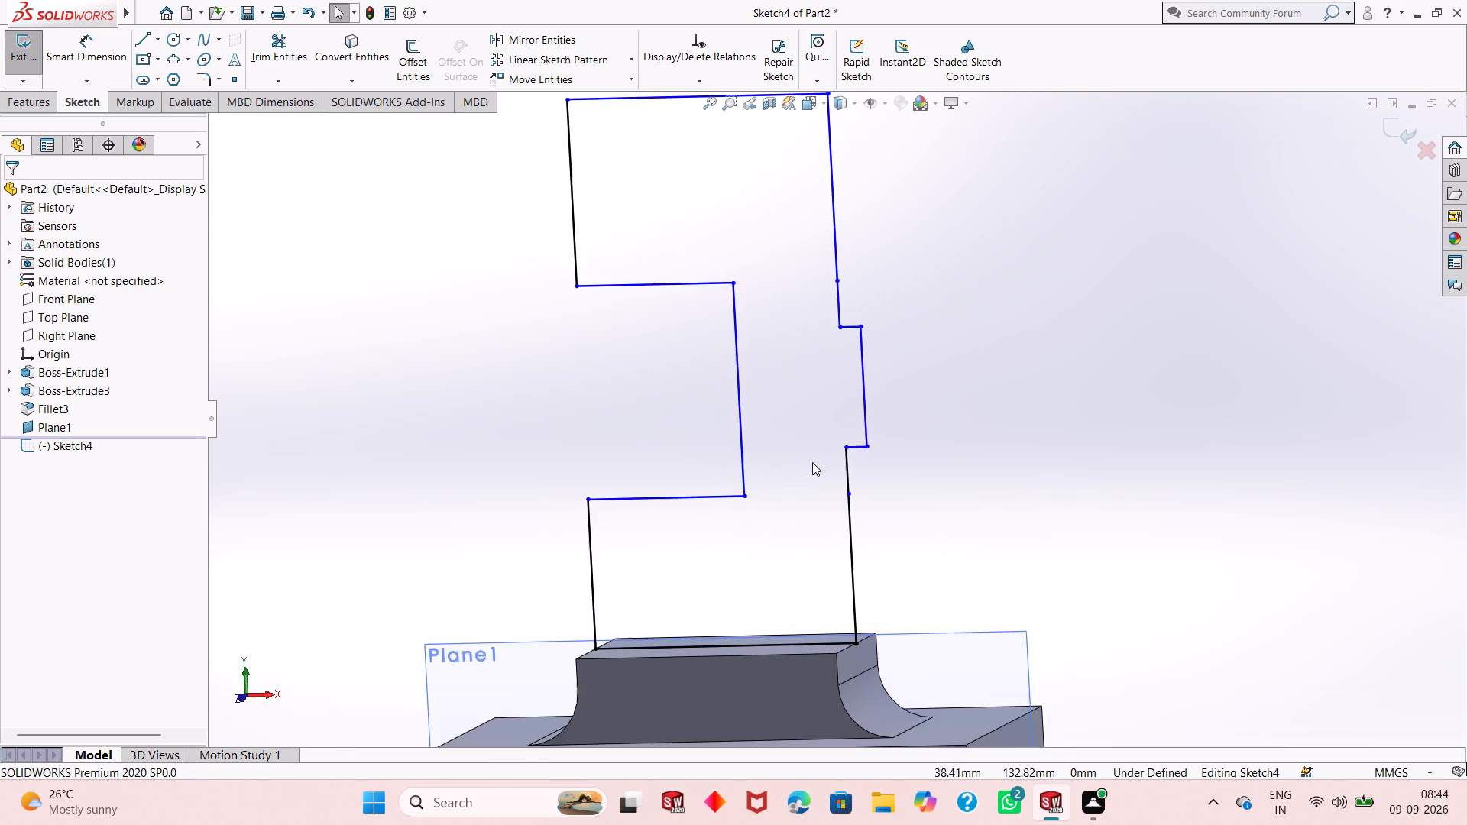
scroll(812, 462, "up", 2)
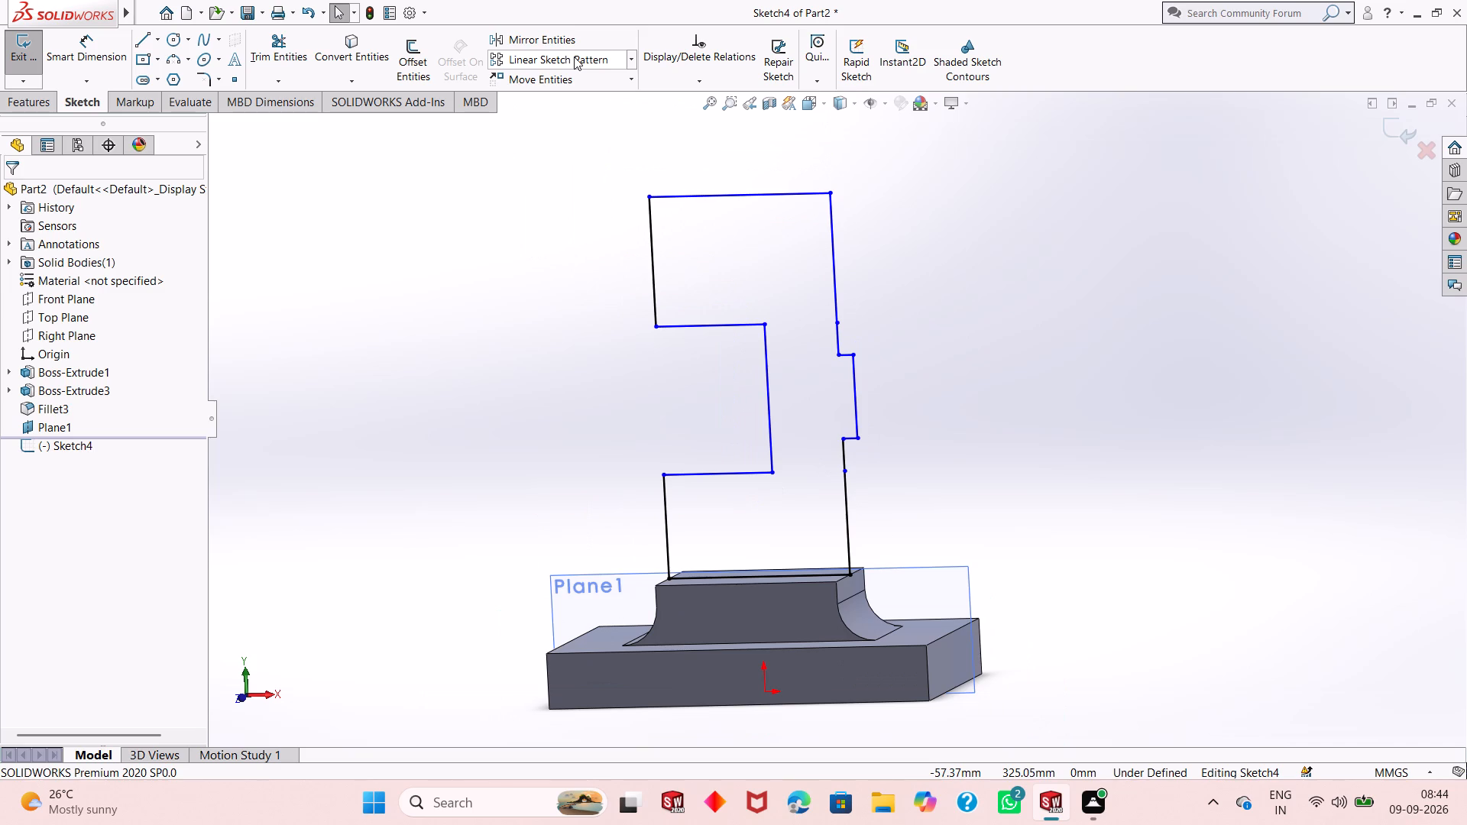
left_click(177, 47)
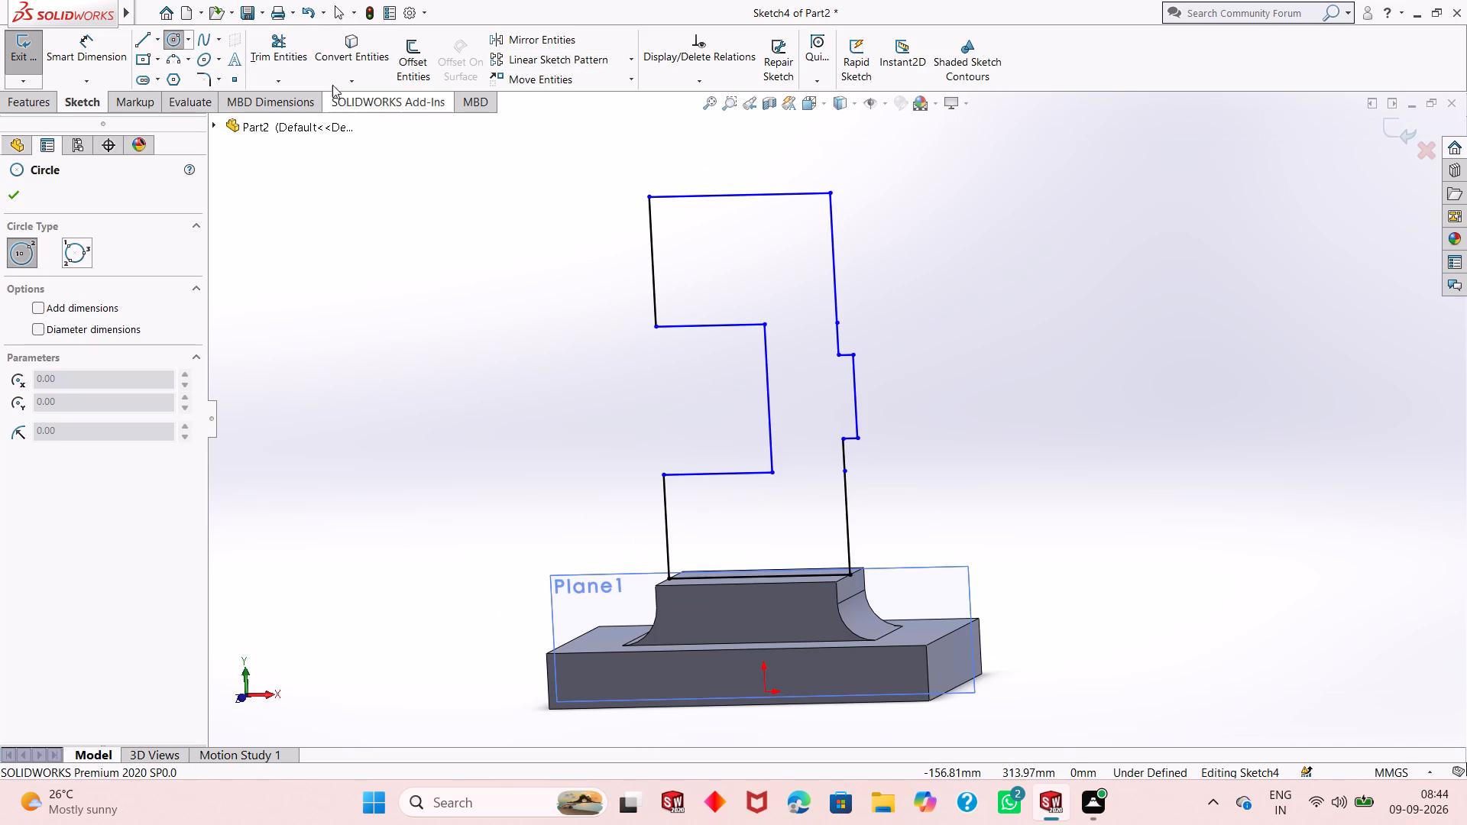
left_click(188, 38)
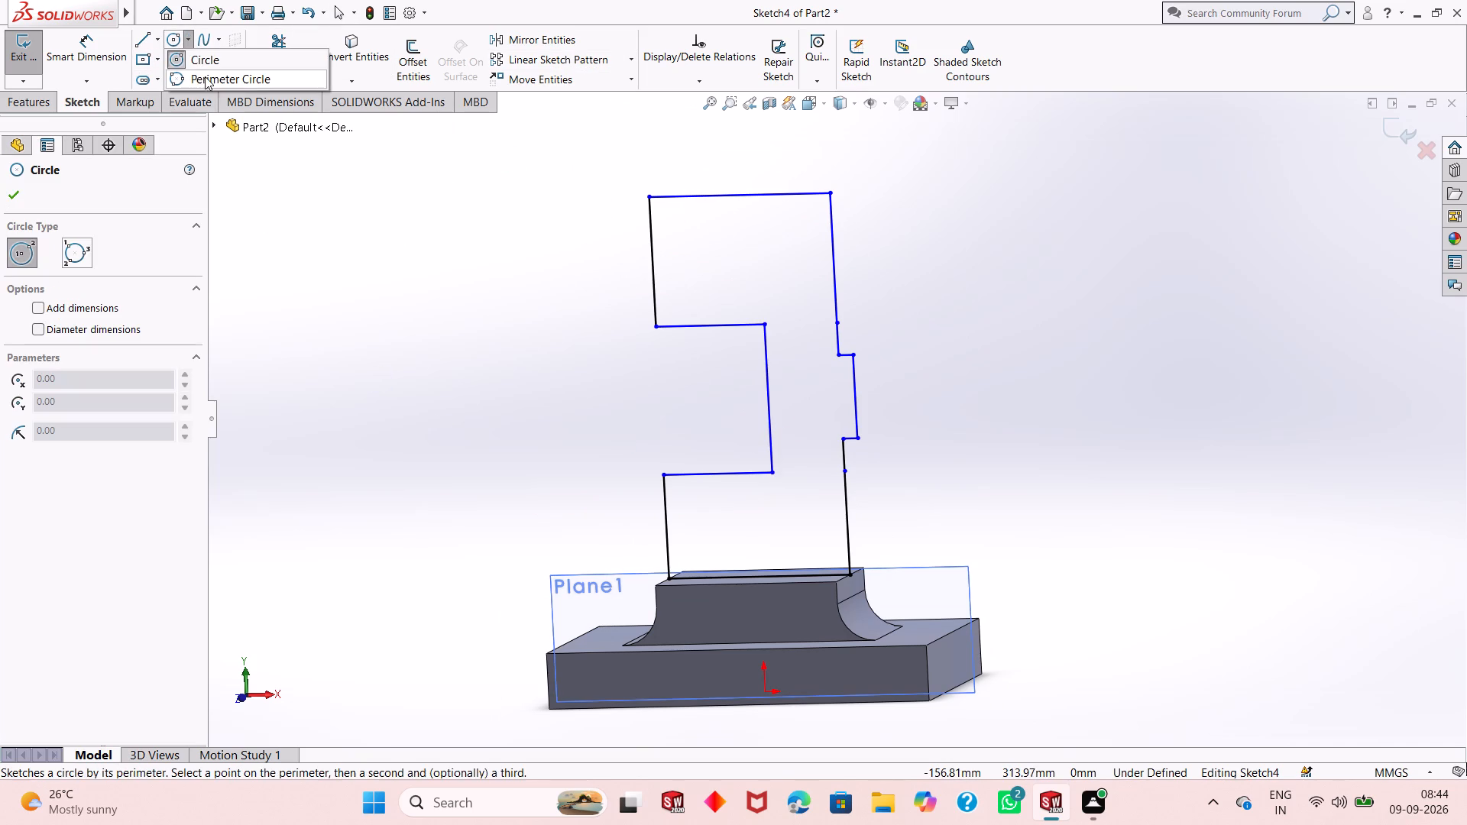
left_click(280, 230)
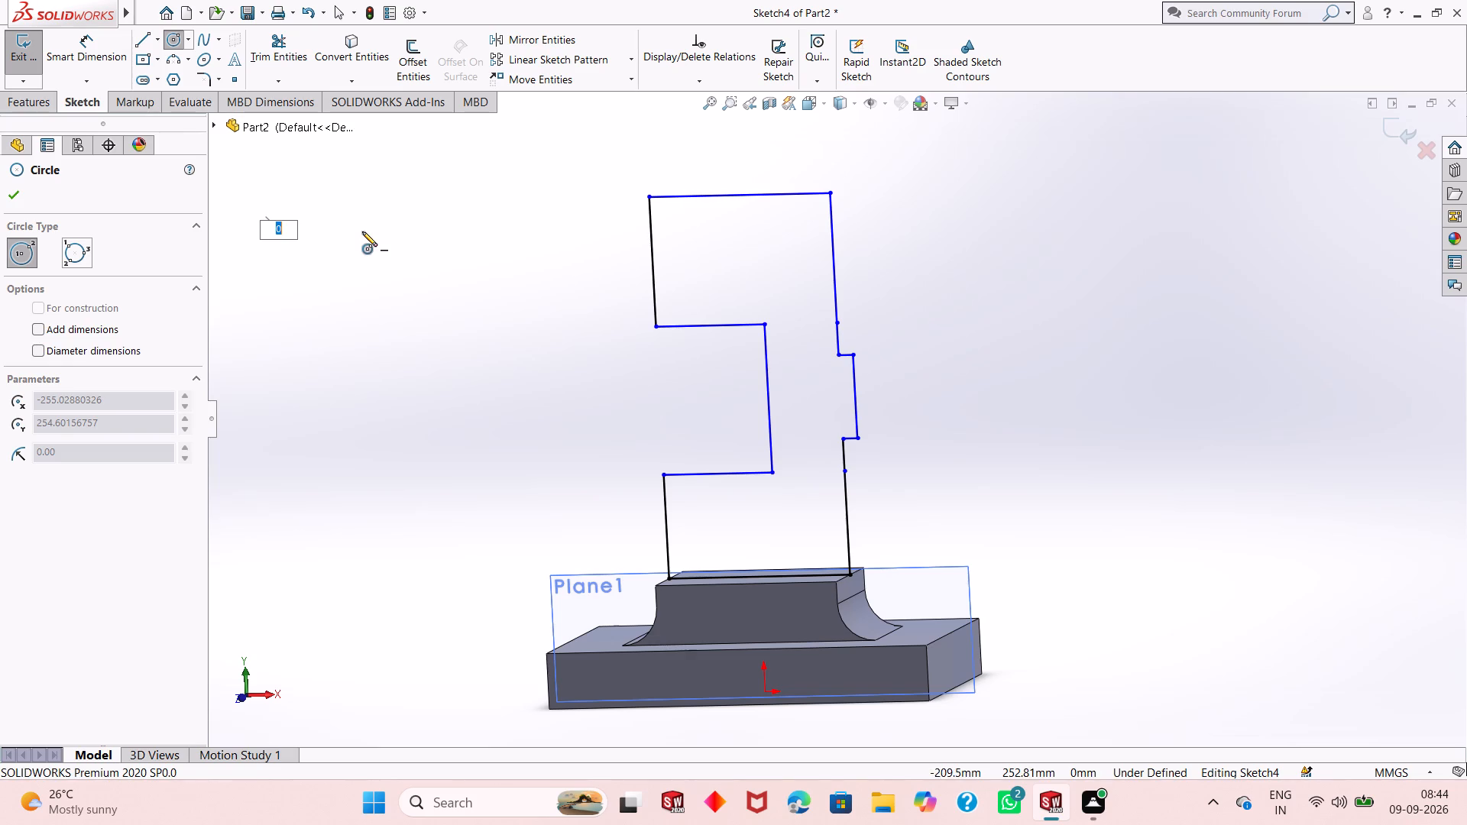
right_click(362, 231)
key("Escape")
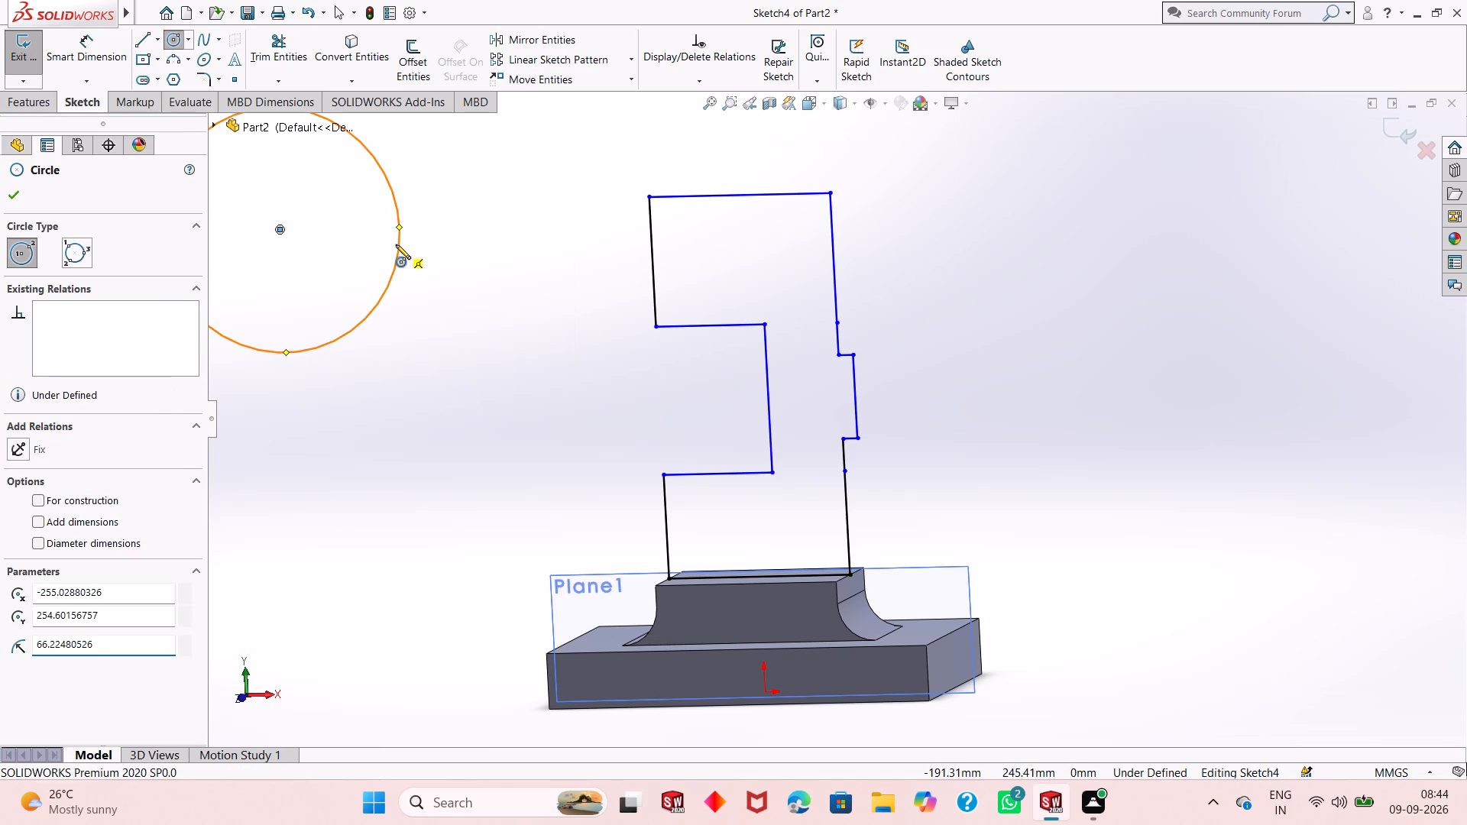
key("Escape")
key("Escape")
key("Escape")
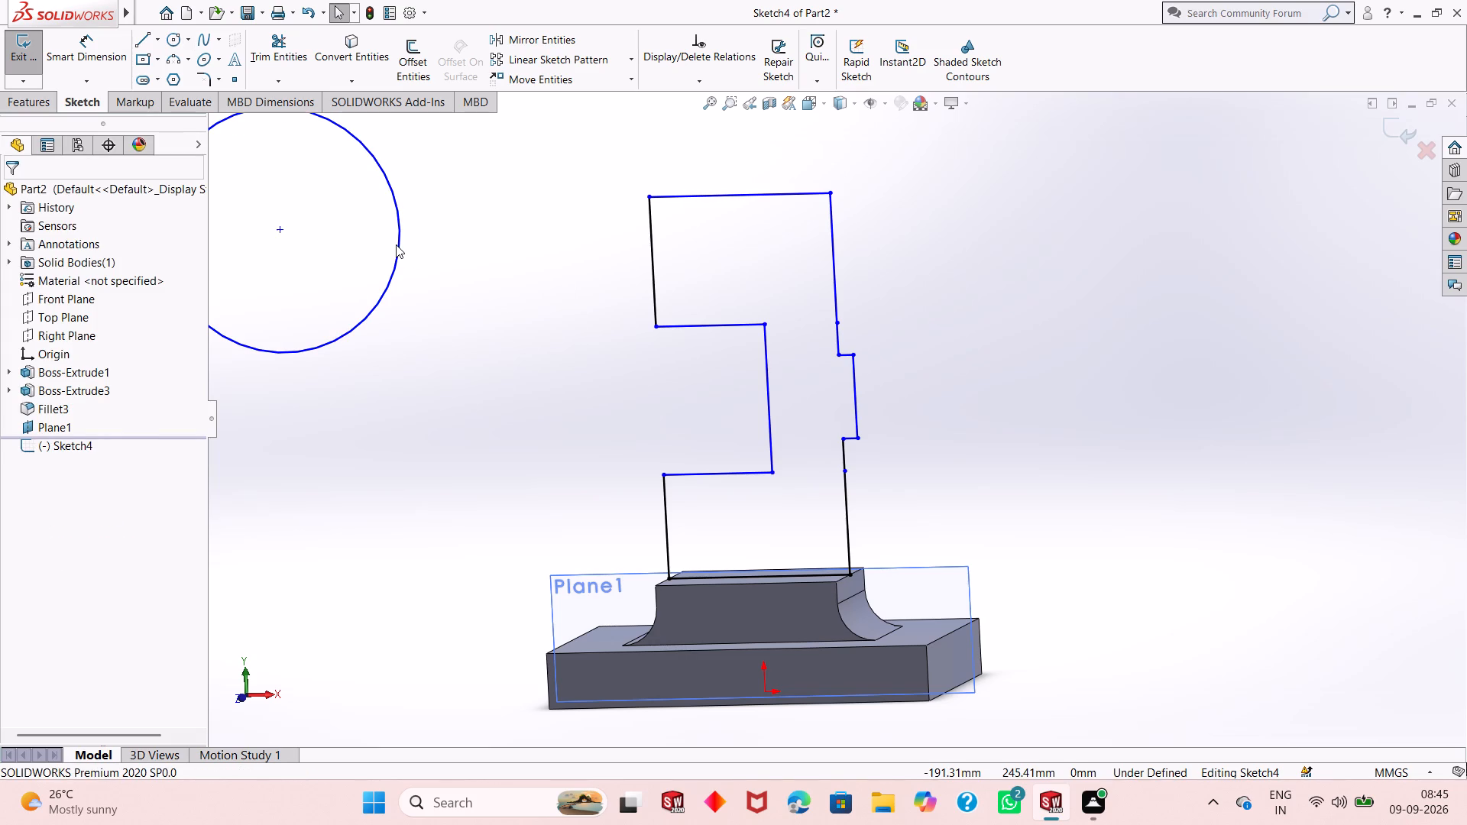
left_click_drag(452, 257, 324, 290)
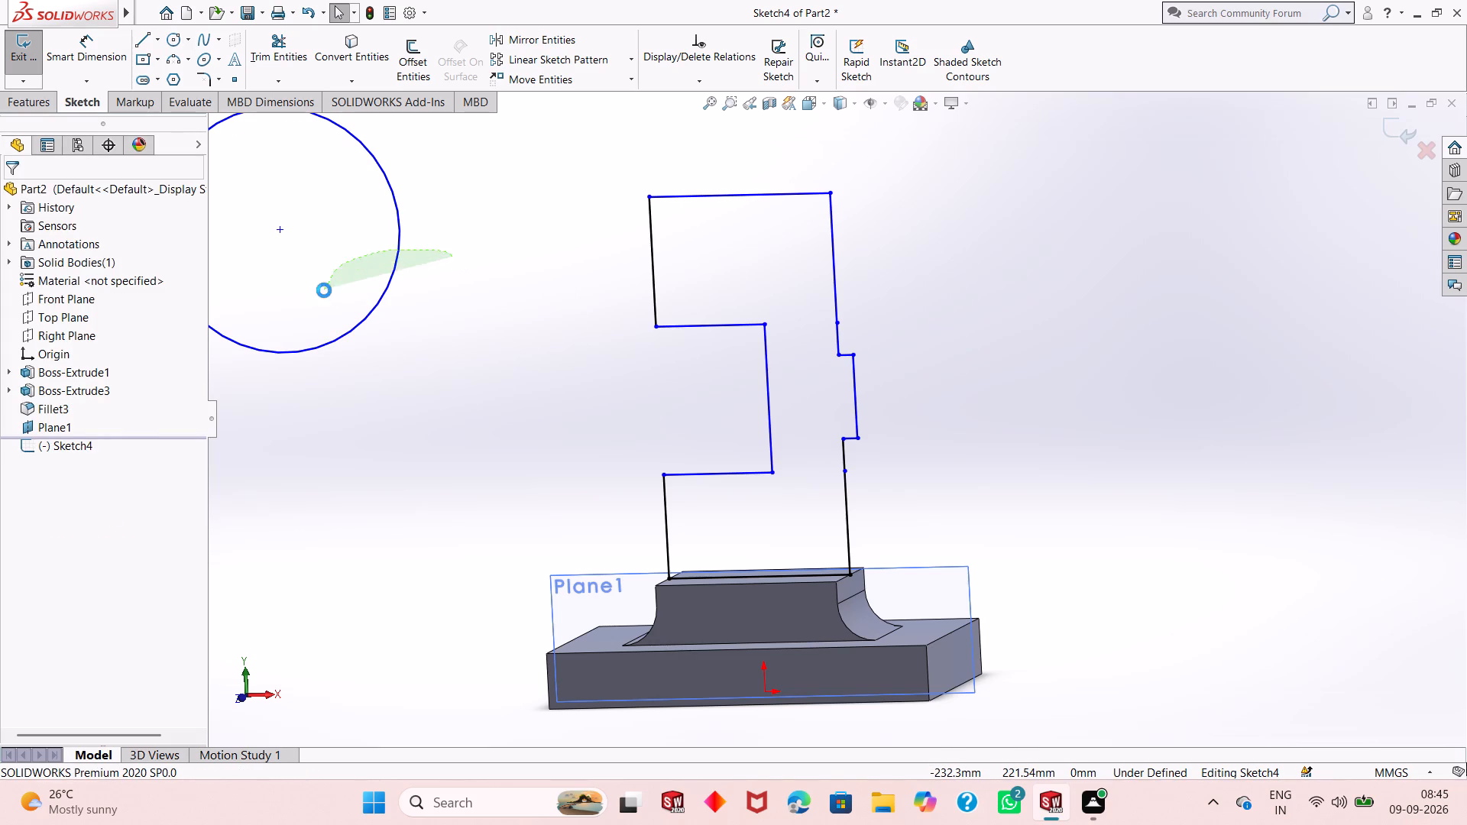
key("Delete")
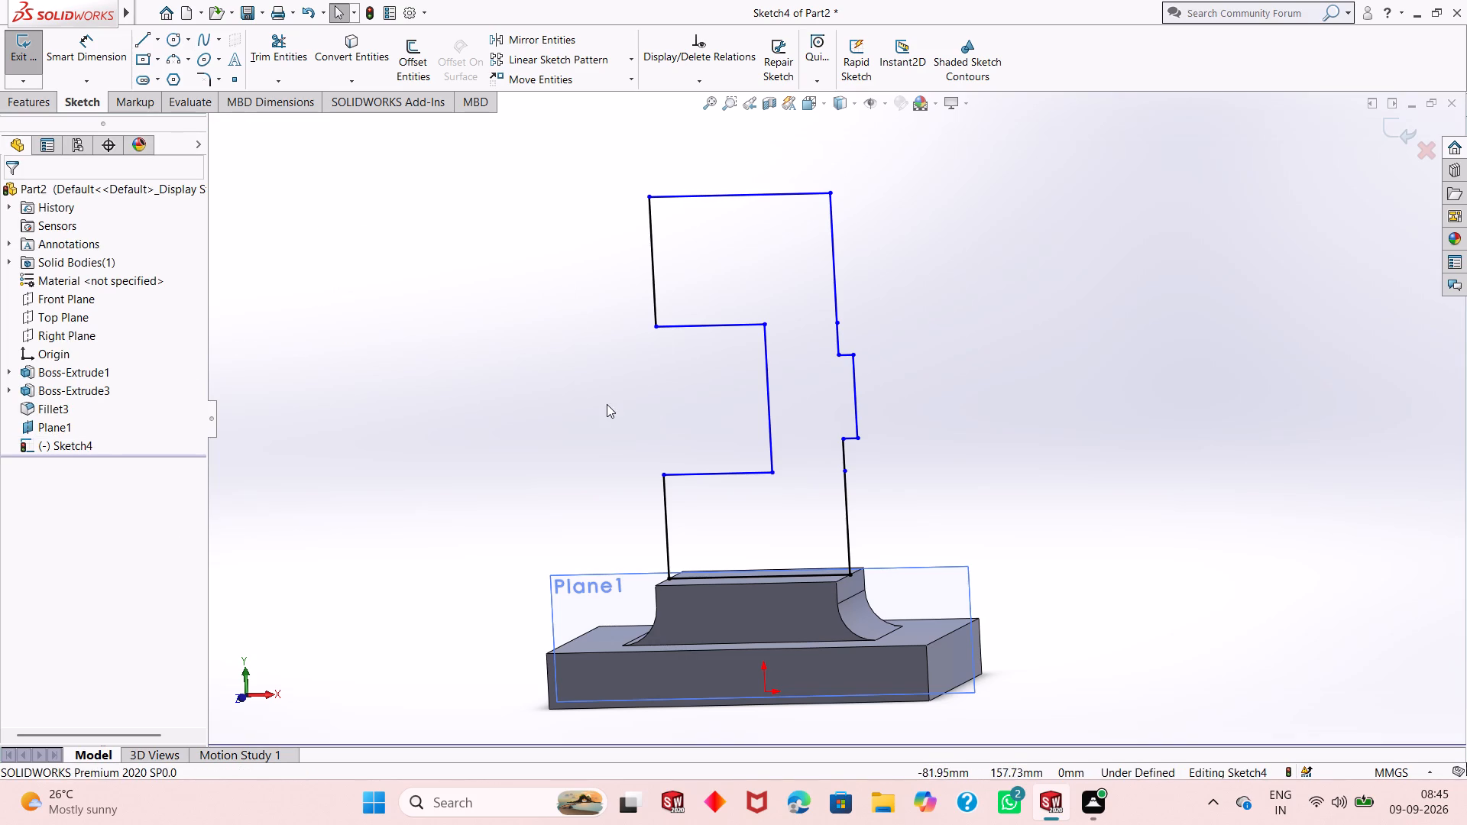
Sketch a 40 mm radius circle centred on the midpoint of the recess's inner vertical line, tangent to the recess's horizontal edges.
left_click(172, 45)
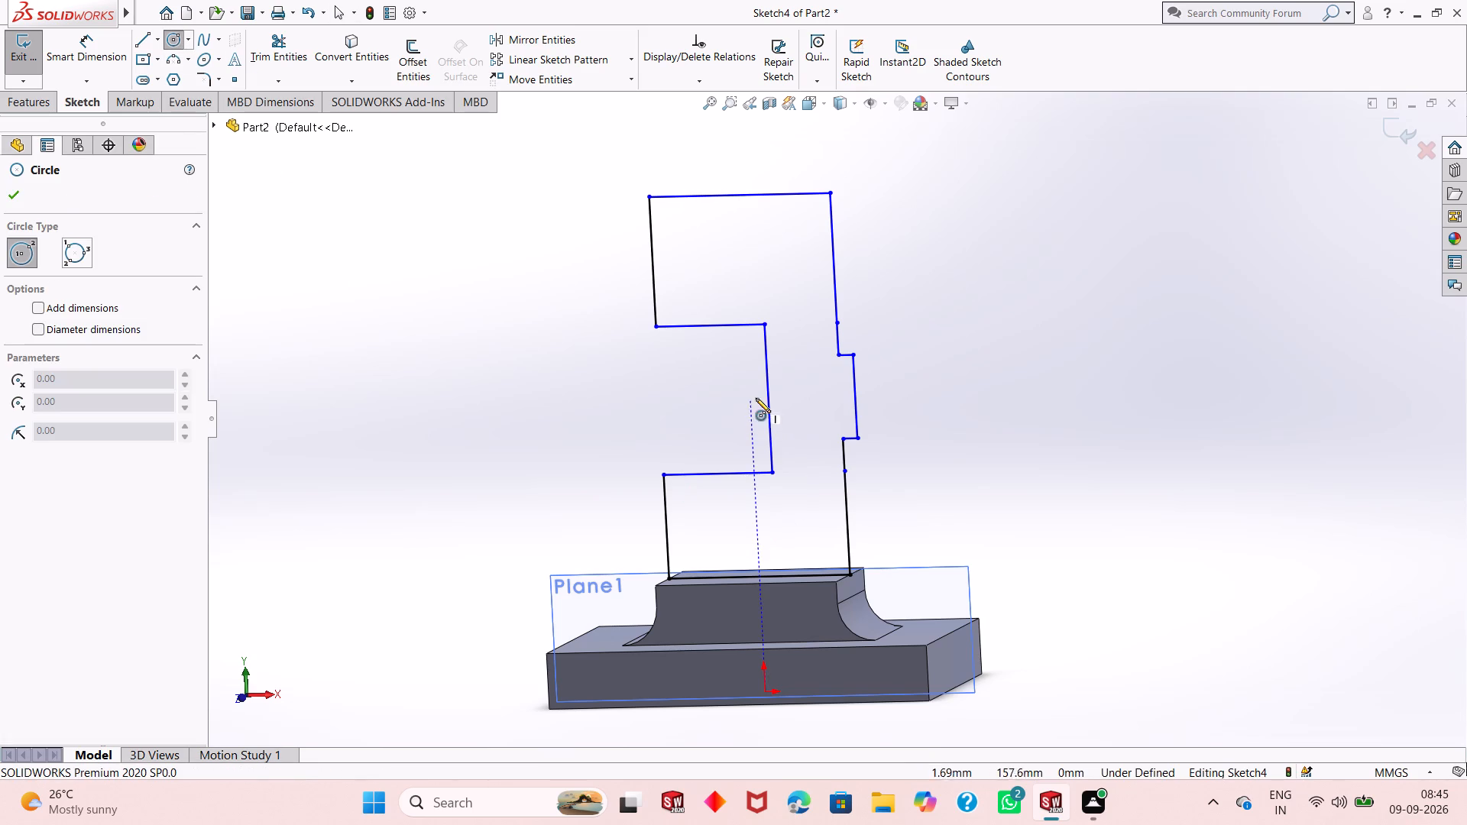
left_click(769, 400)
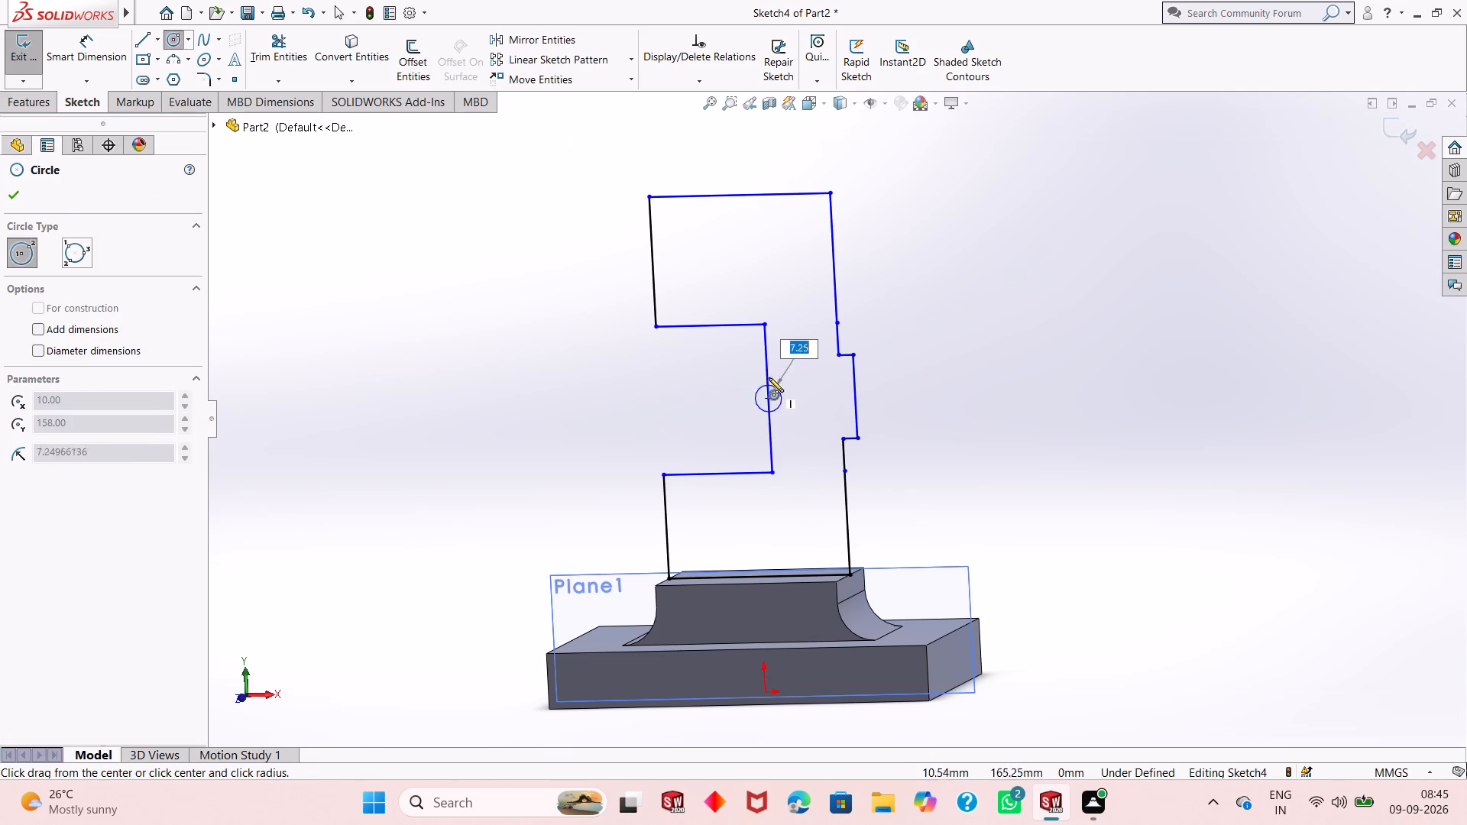
left_click(750, 325)
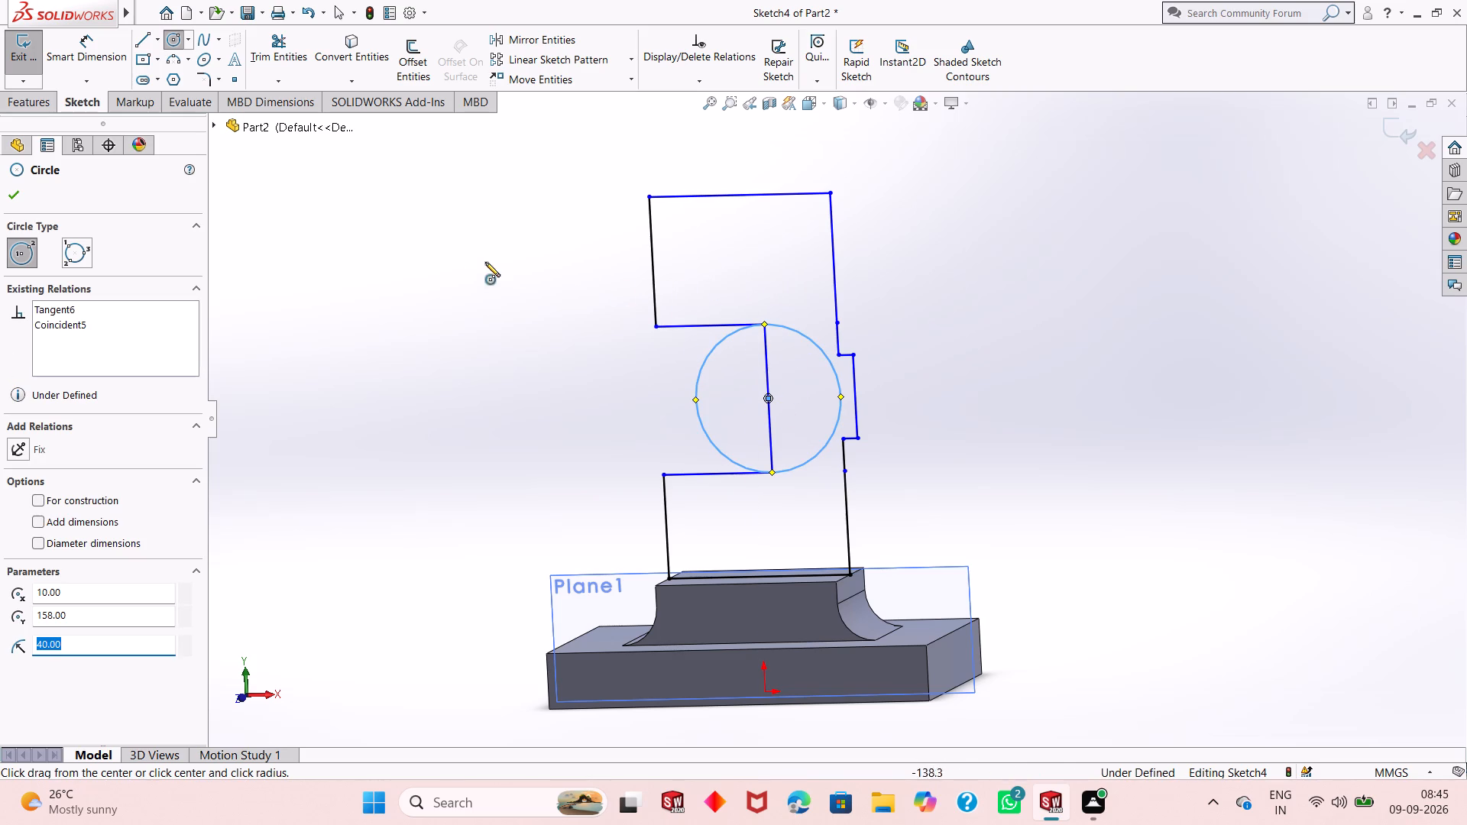
left_click(11, 189)
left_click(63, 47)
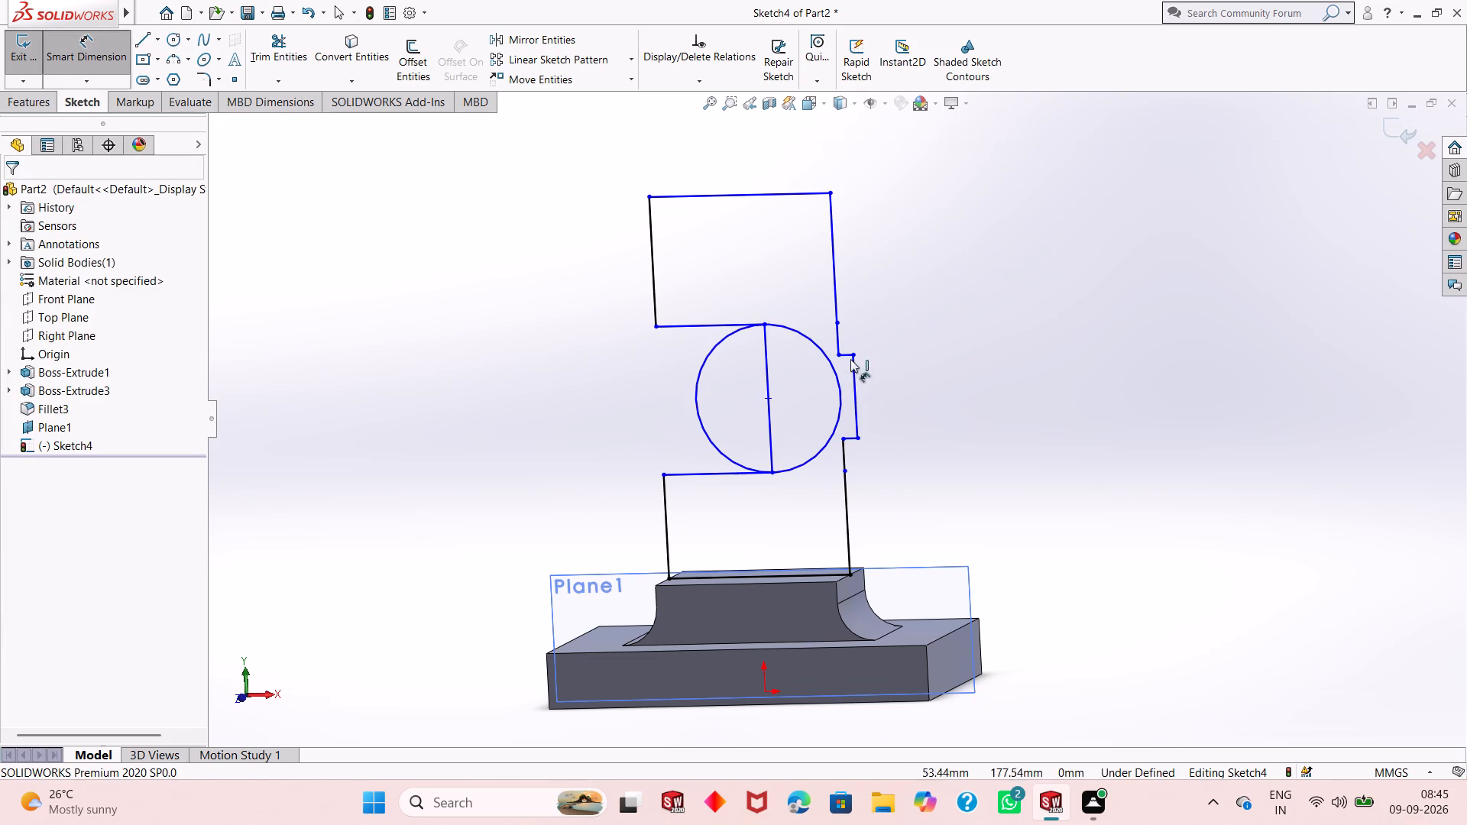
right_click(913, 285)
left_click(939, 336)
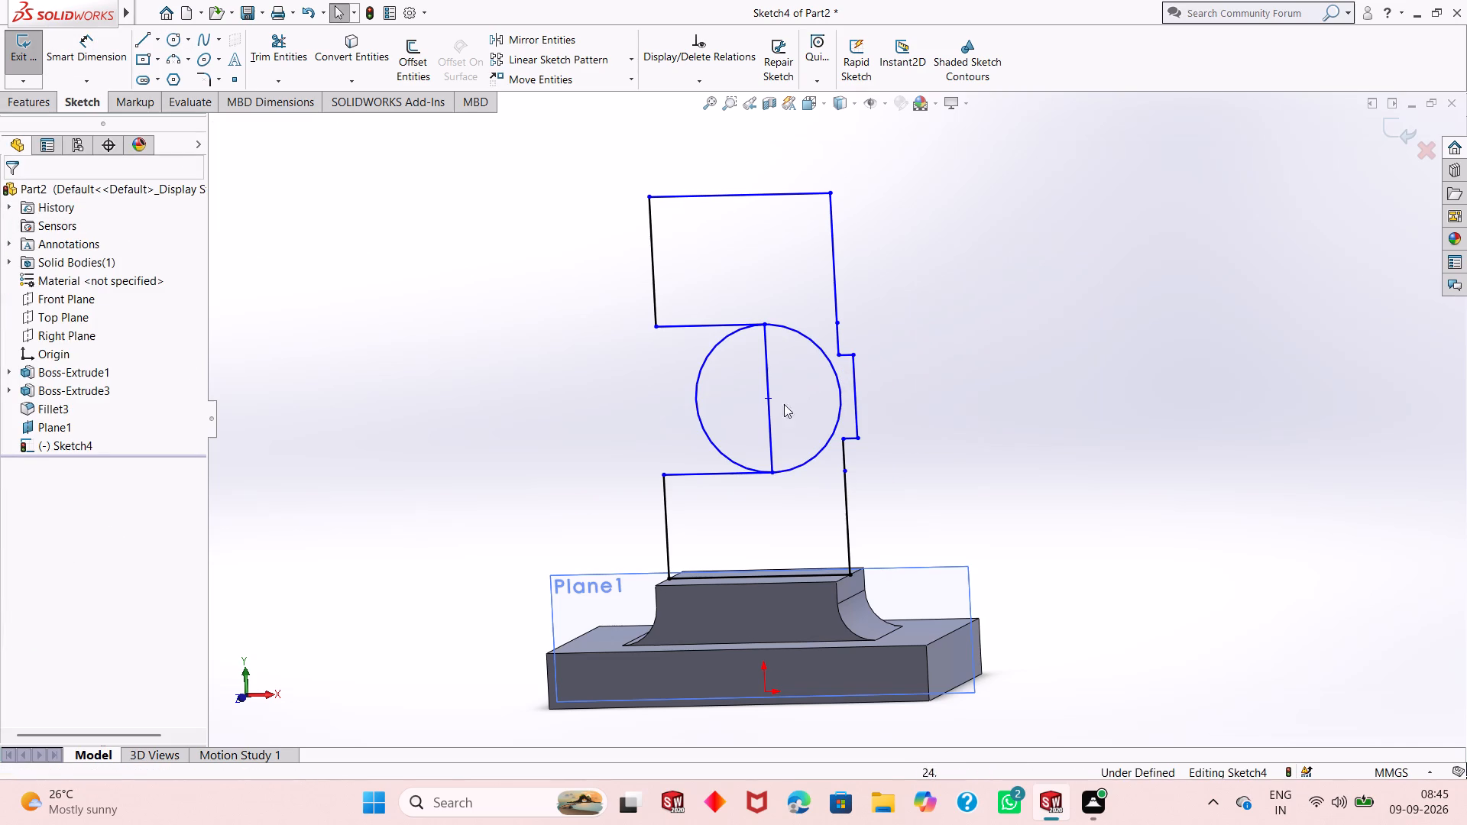
Trim away the half of the circle on the recess's open side and the vertical line through its centre, leaving a round-ended recess.
middle_click_drag(785, 472, 800, 471)
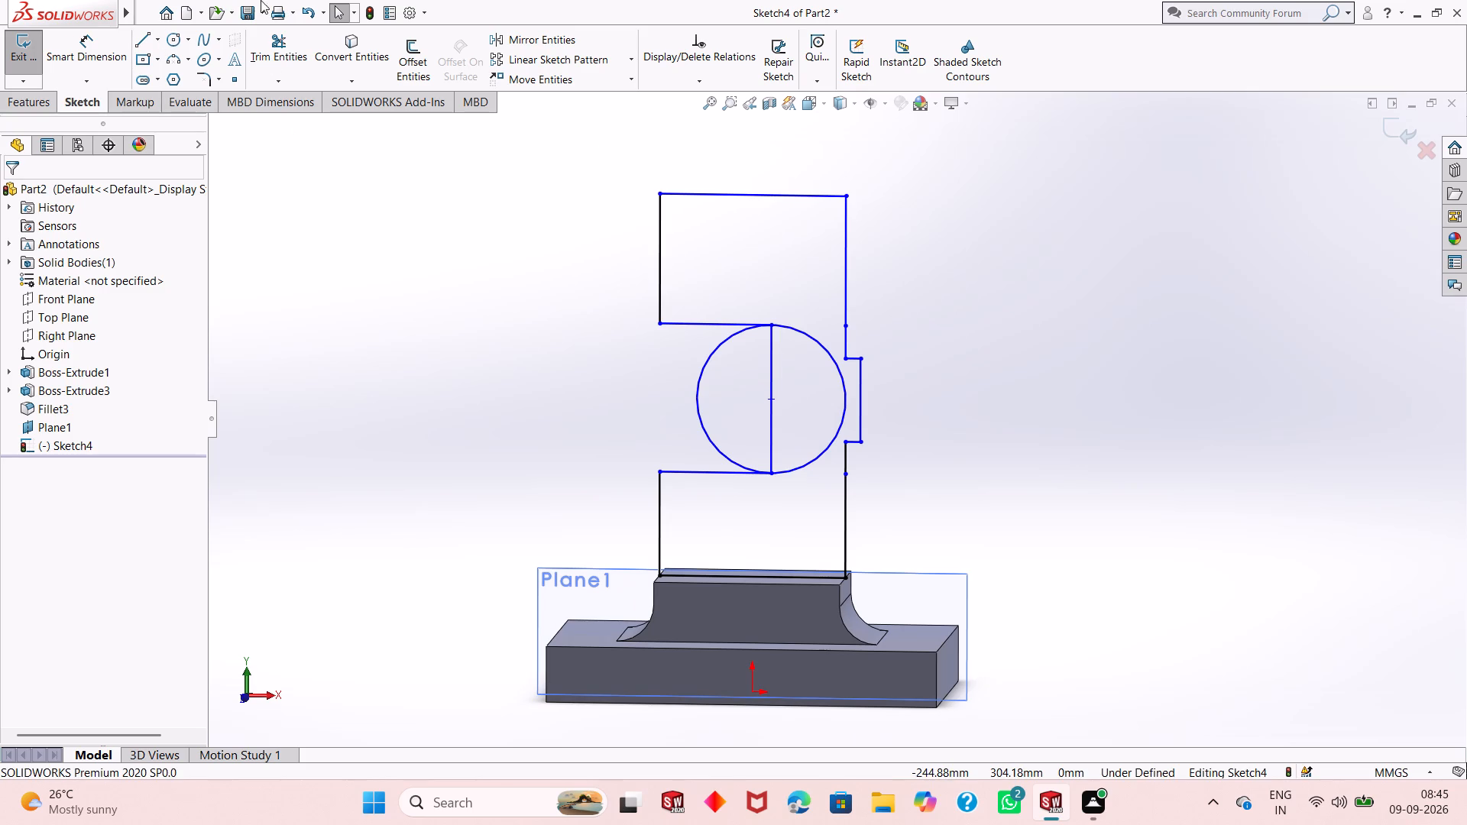
left_click(293, 46)
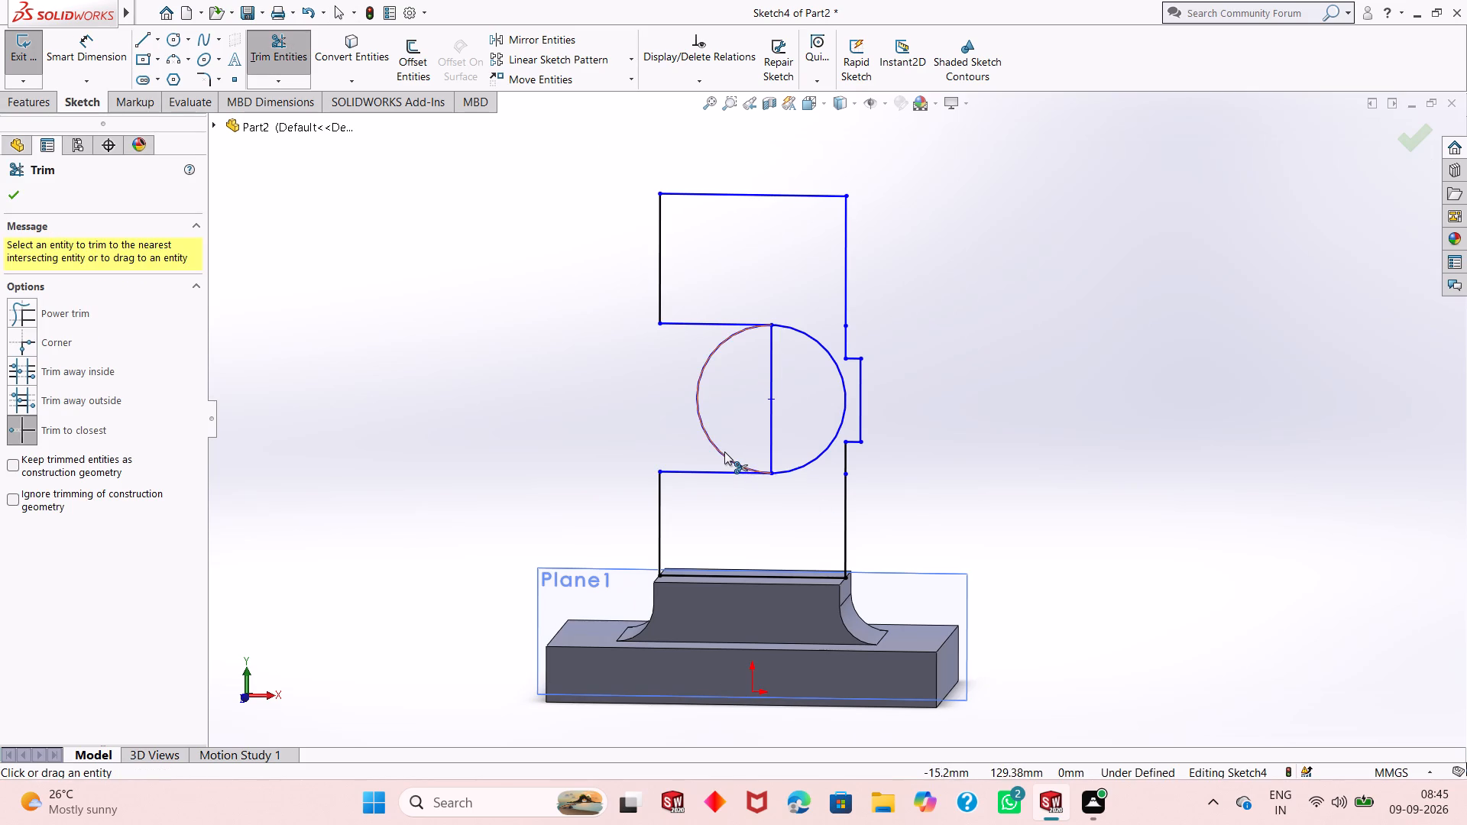
left_click(724, 451)
left_click(767, 448)
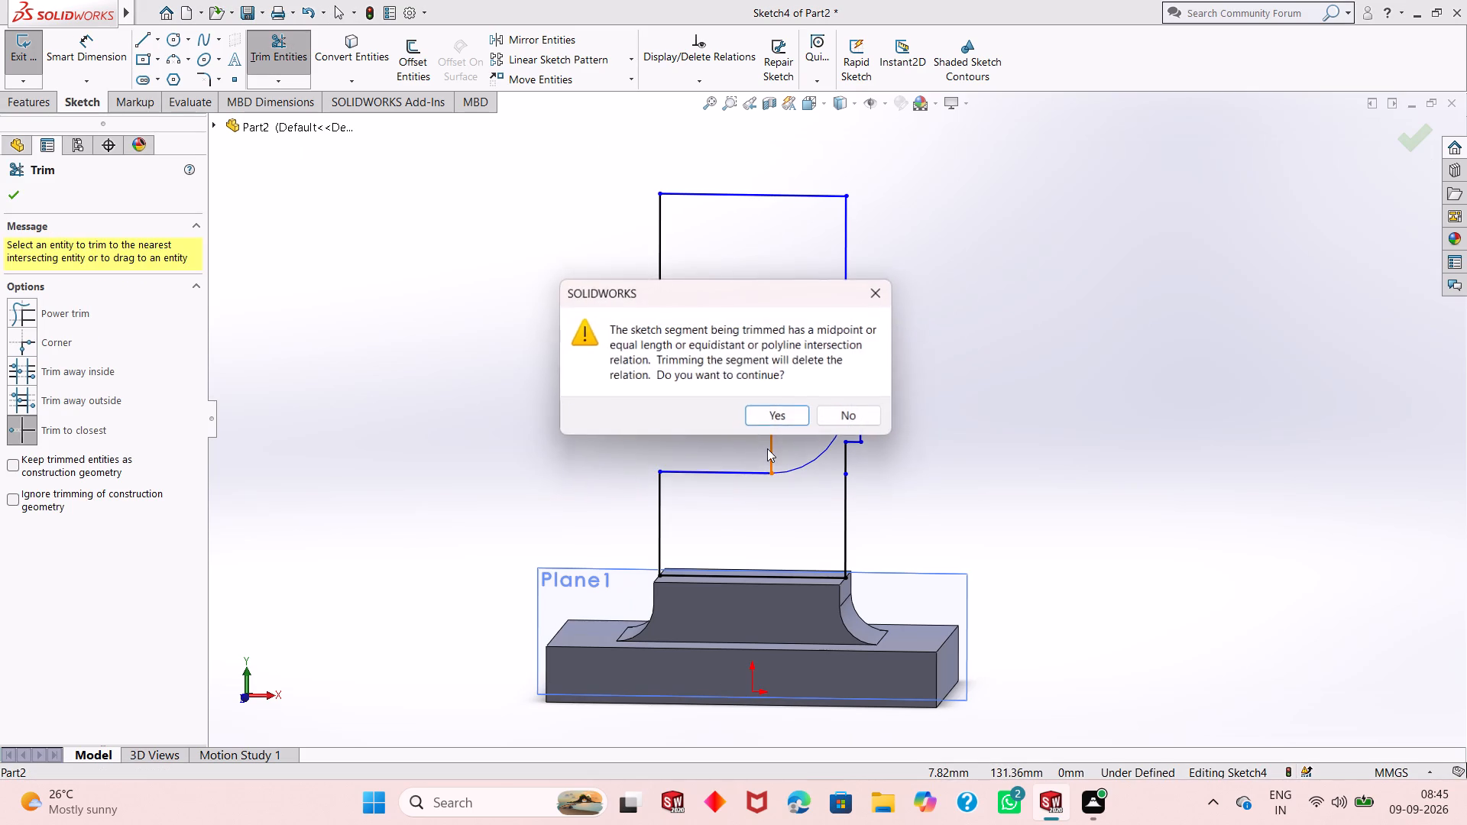
left_click(789, 417)
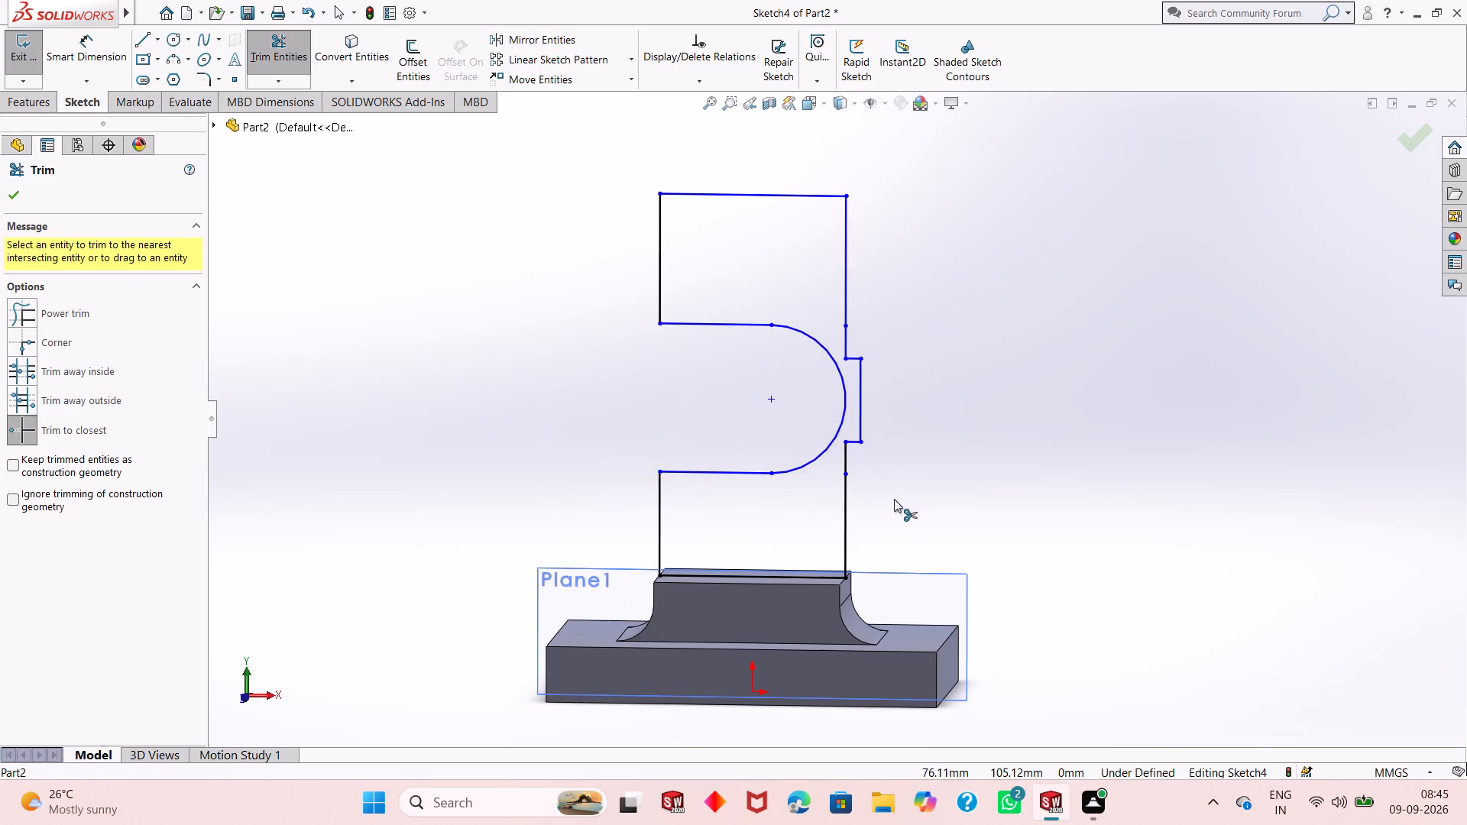
middle_click_drag(895, 499, 895, 535)
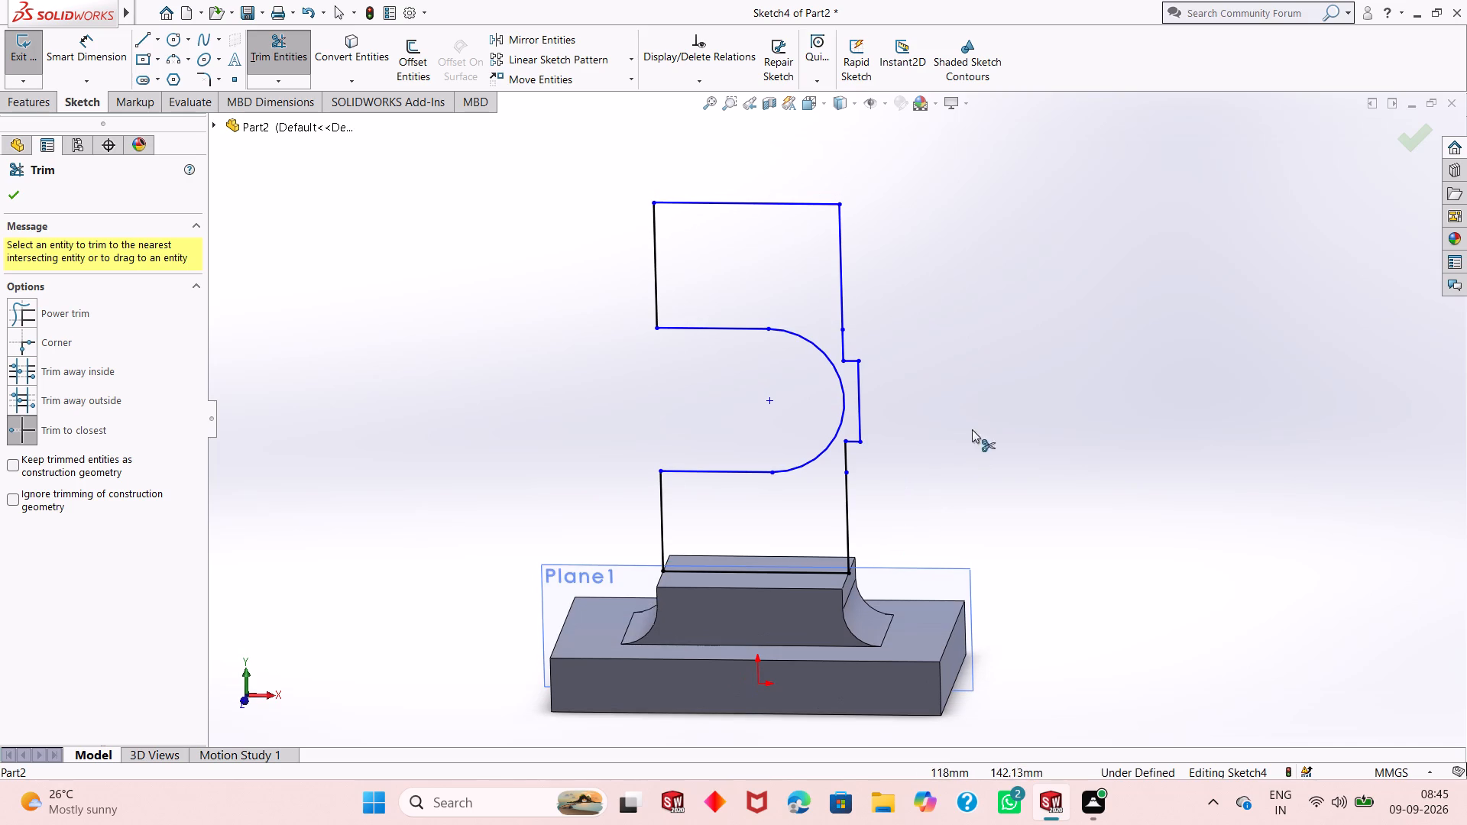
right_click(972, 429)
left_click(996, 474)
Examine the trimmed upright profile and its position on the base from several angles.
middle_click_drag(946, 652, 892, 643)
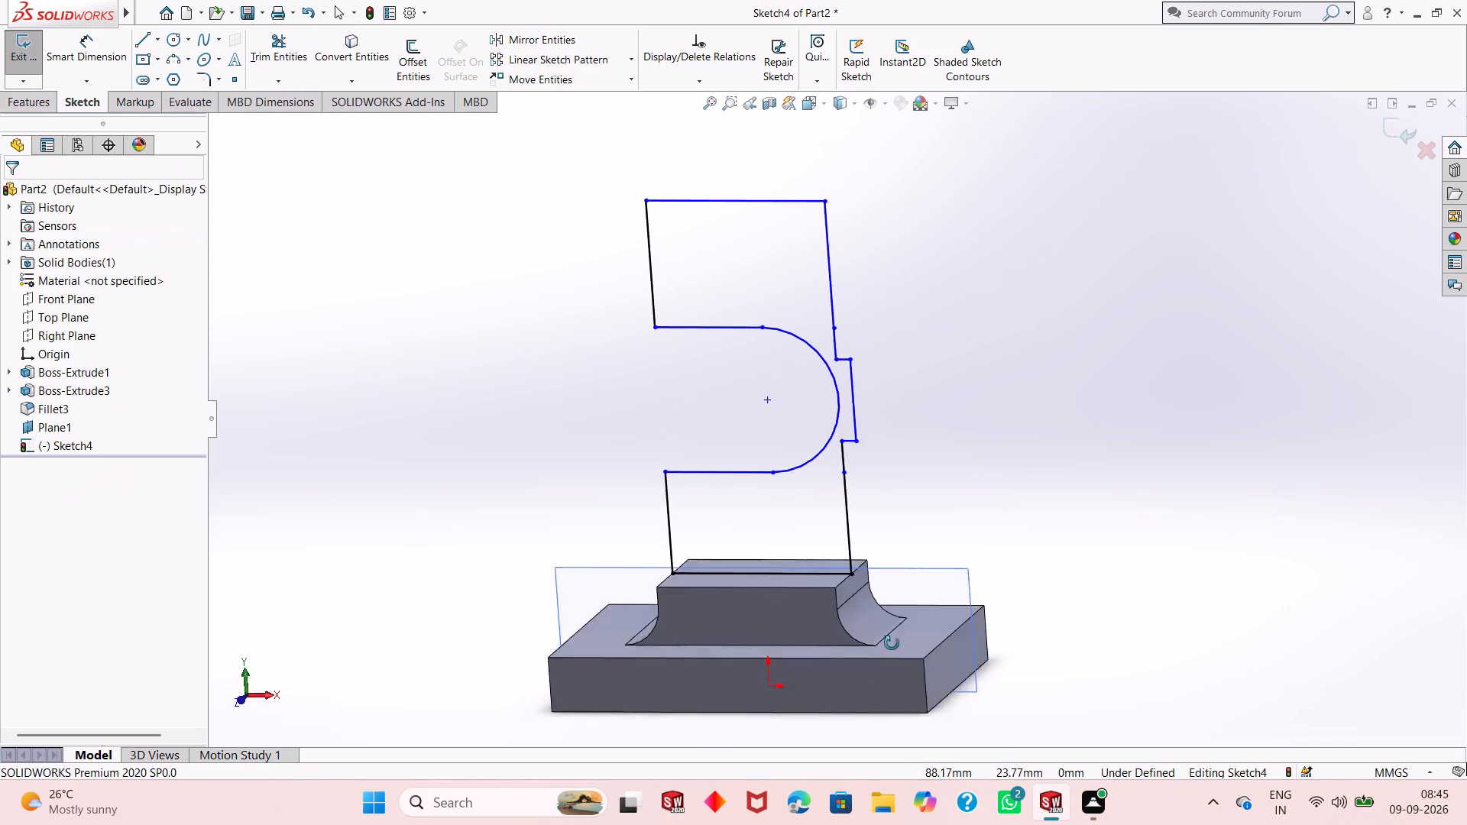
middle_click_drag(892, 643, 1017, 541)
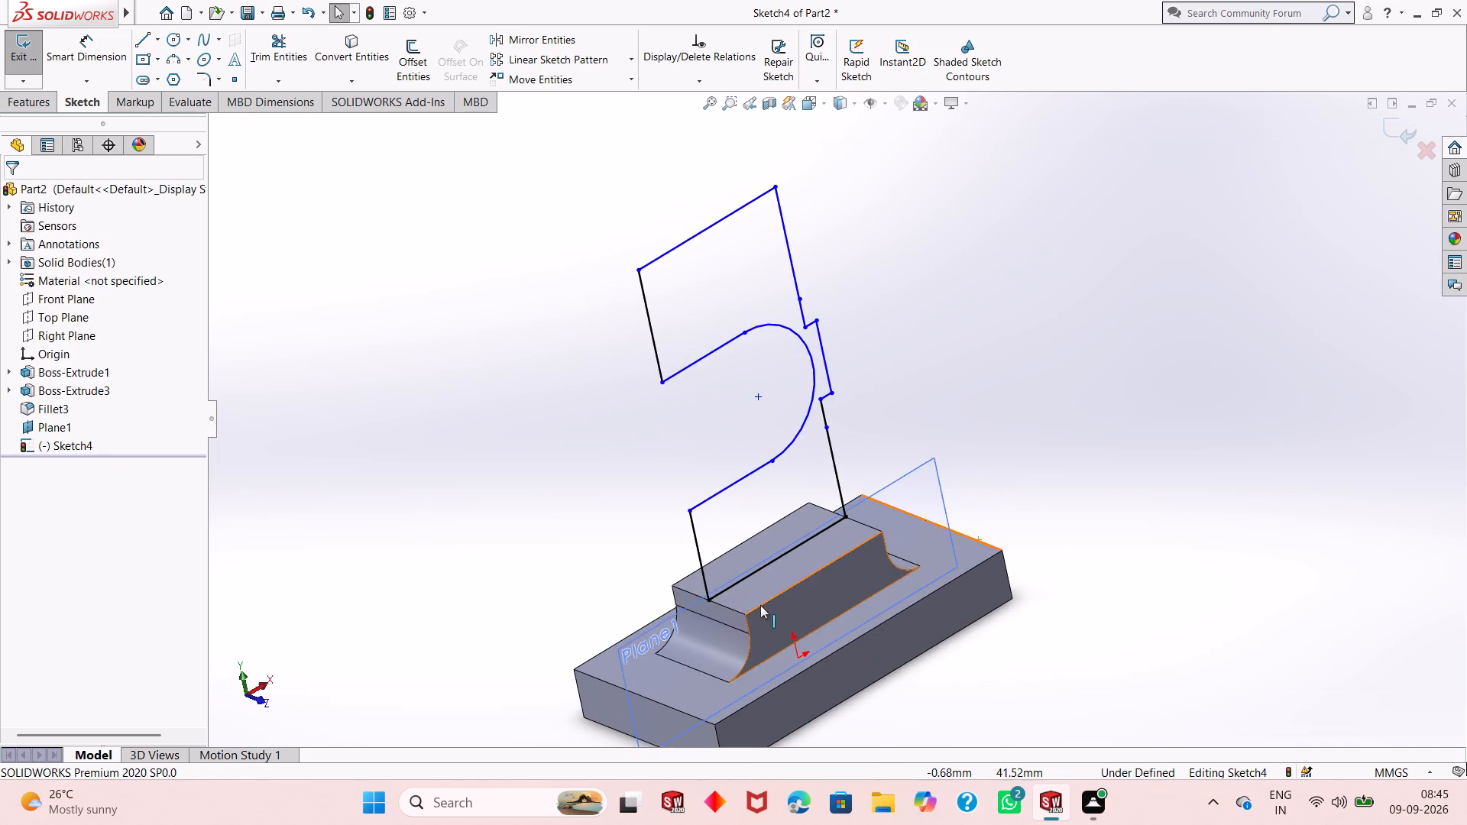
middle_click_drag(734, 624, 680, 477)
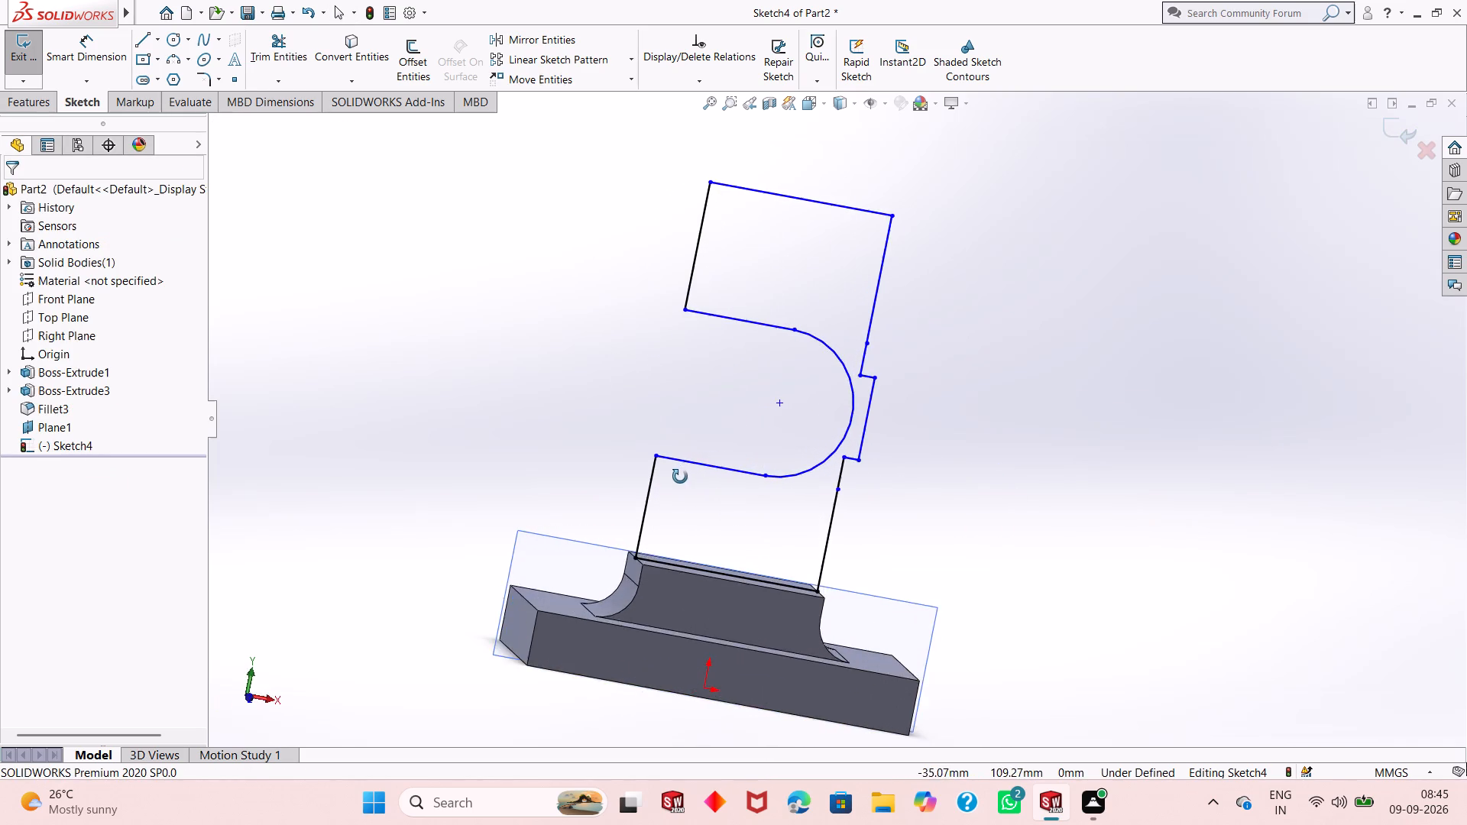
middle_click_drag(680, 477, 626, 507)
middle_click_drag(772, 496, 746, 445)
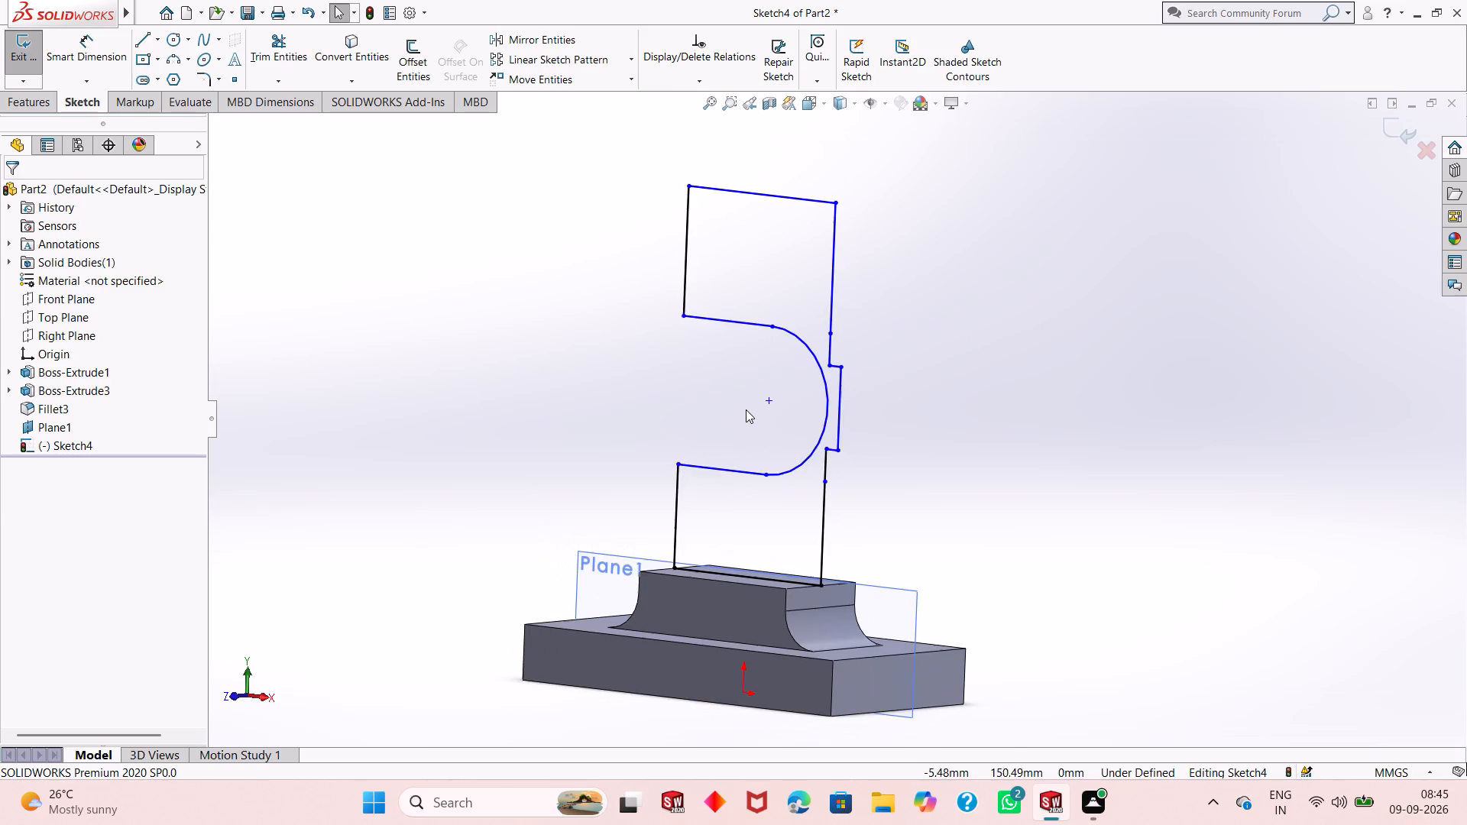
scroll(746, 409, "down", 2)
scroll(746, 409, "up", 1)
middle_click_drag(947, 510, 959, 478)
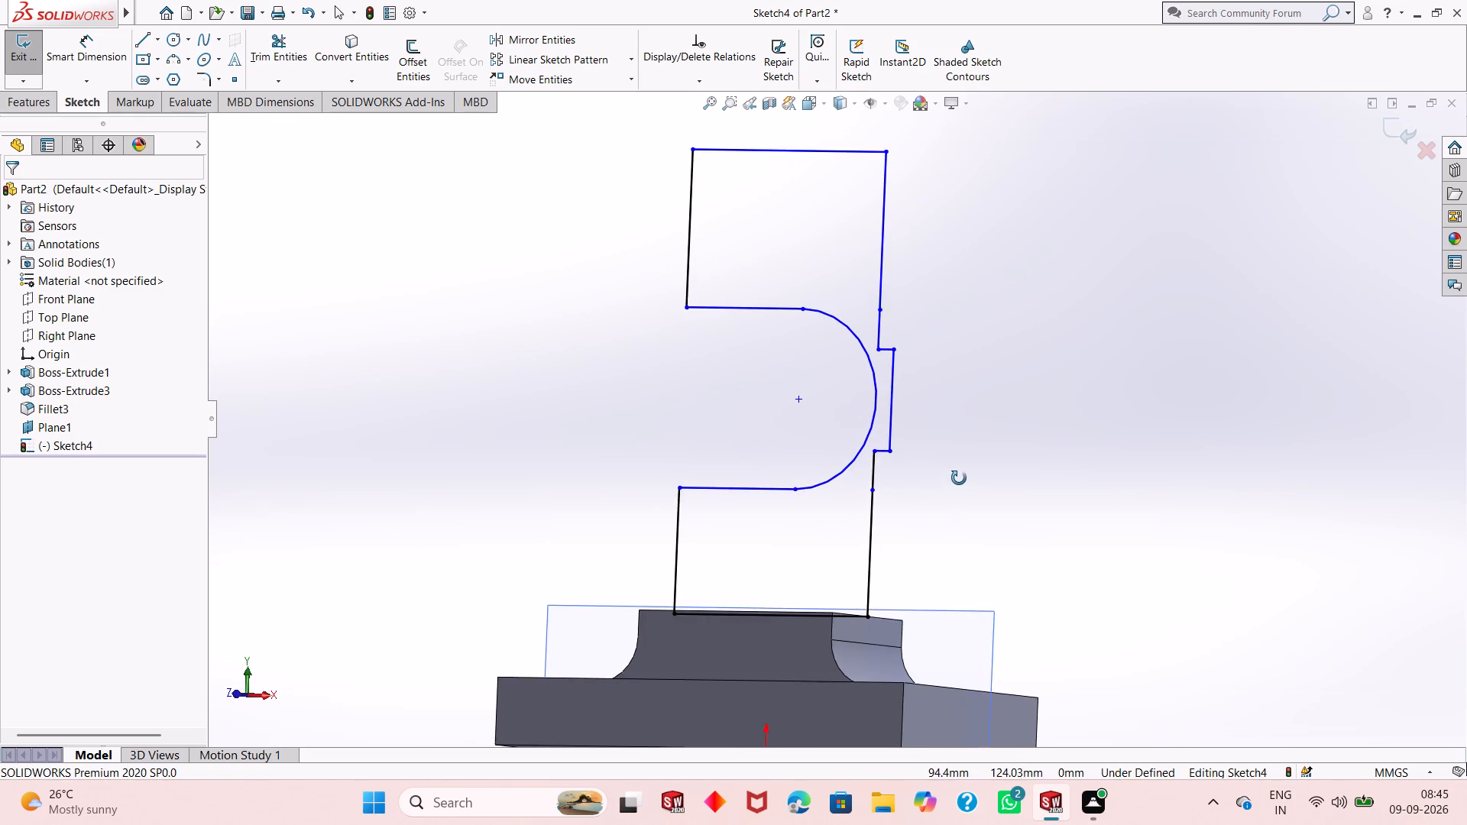
middle_click_drag(959, 478, 976, 577)
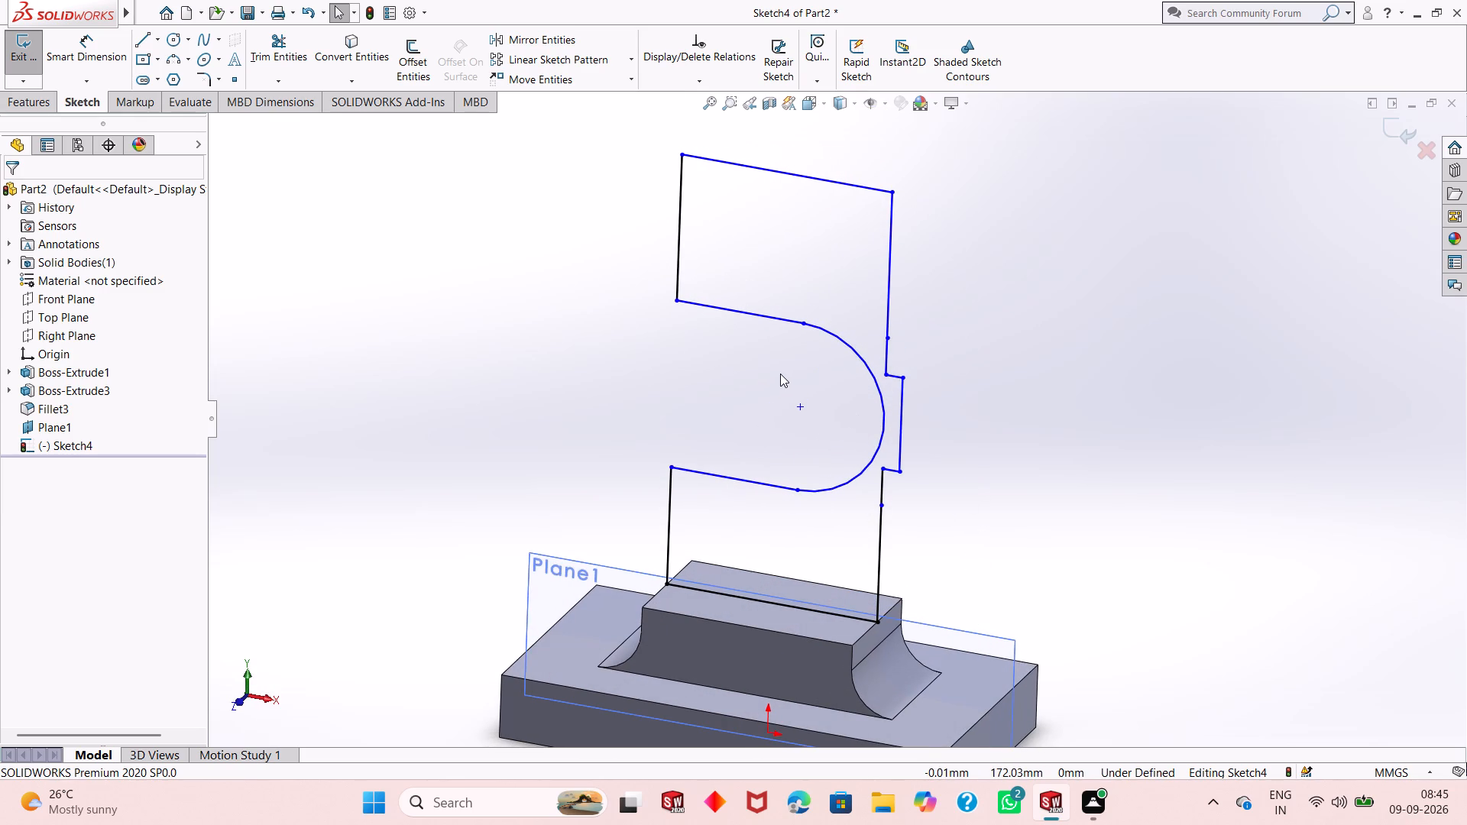
scroll(780, 374, "down", 1)
scroll(780, 374, "up", 2)
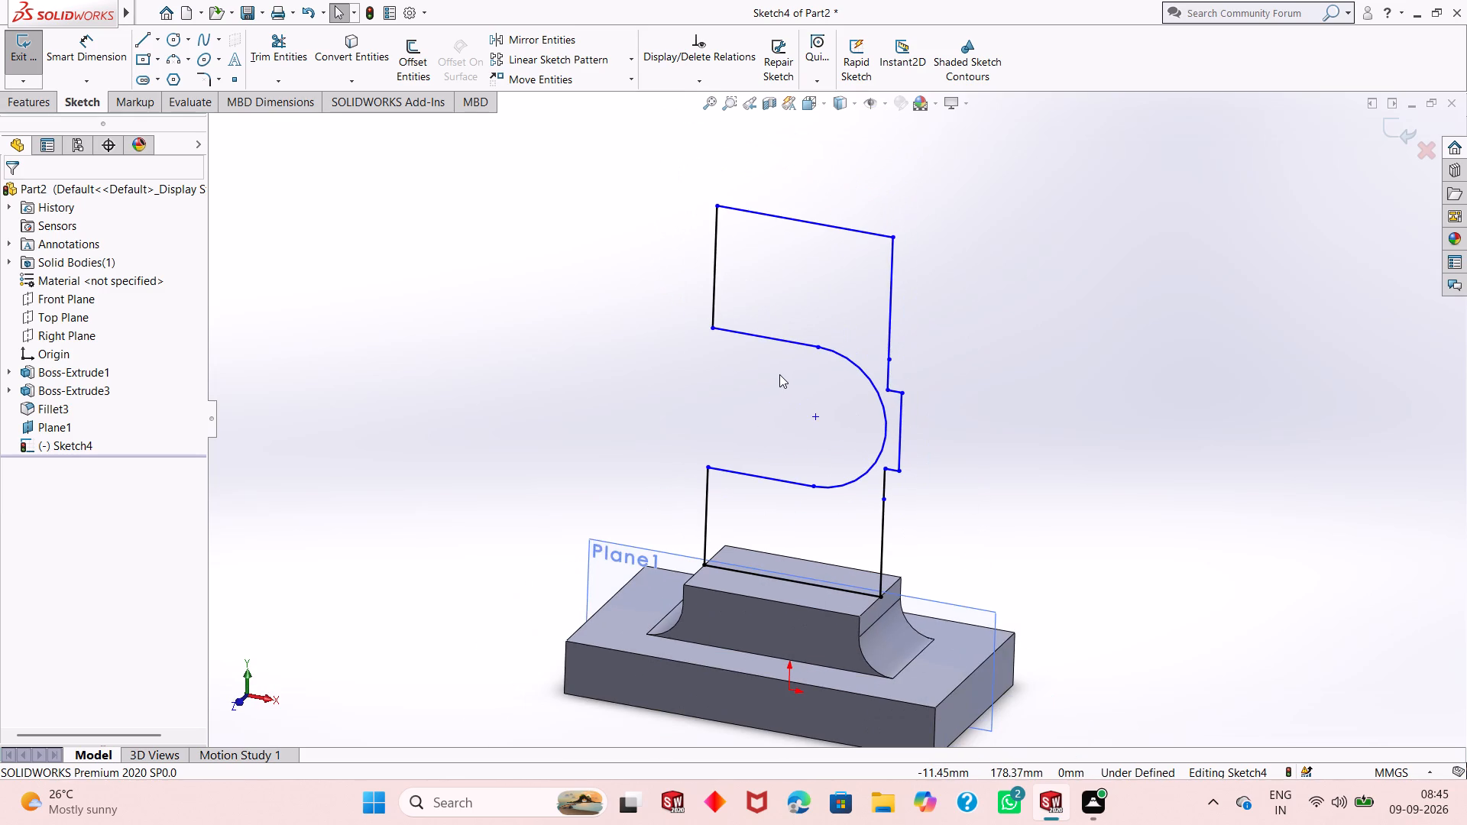
Dimension the recessed side's lower vertical edge, the recess's upper horizontal edge and the radius of its rounded end.
left_click(108, 64)
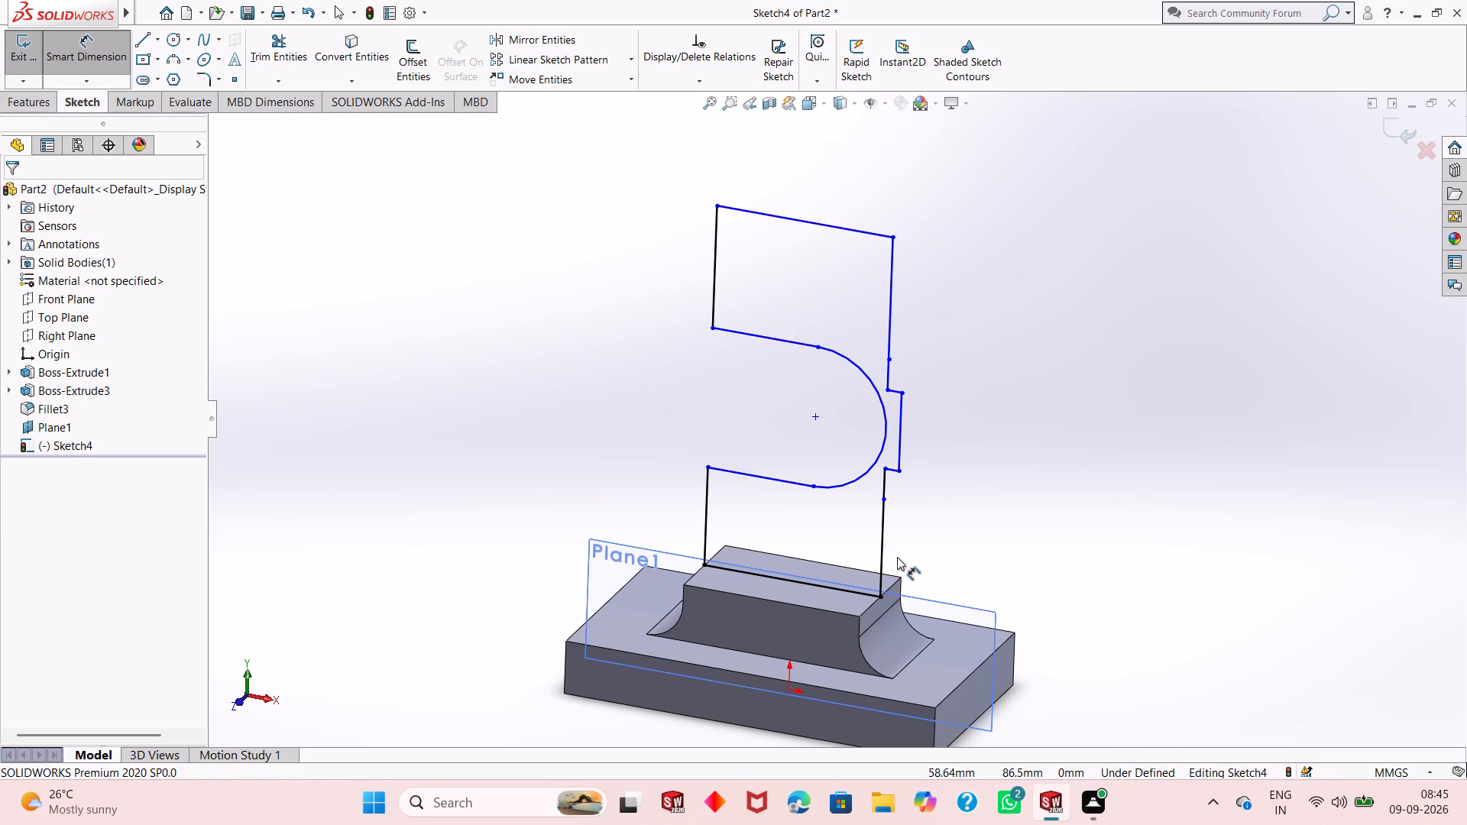
left_click(709, 516)
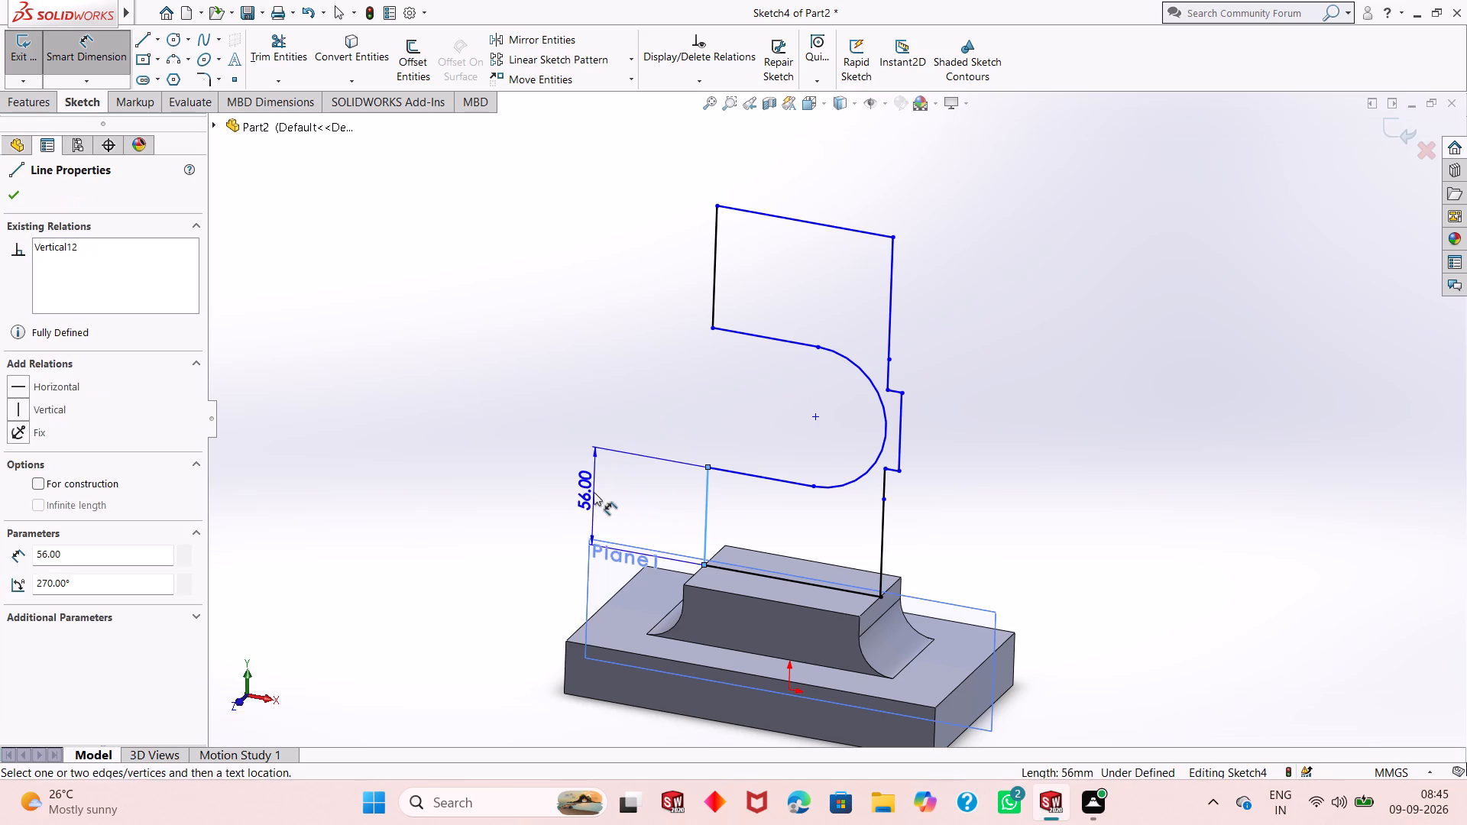
left_click(594, 492)
left_click(526, 467)
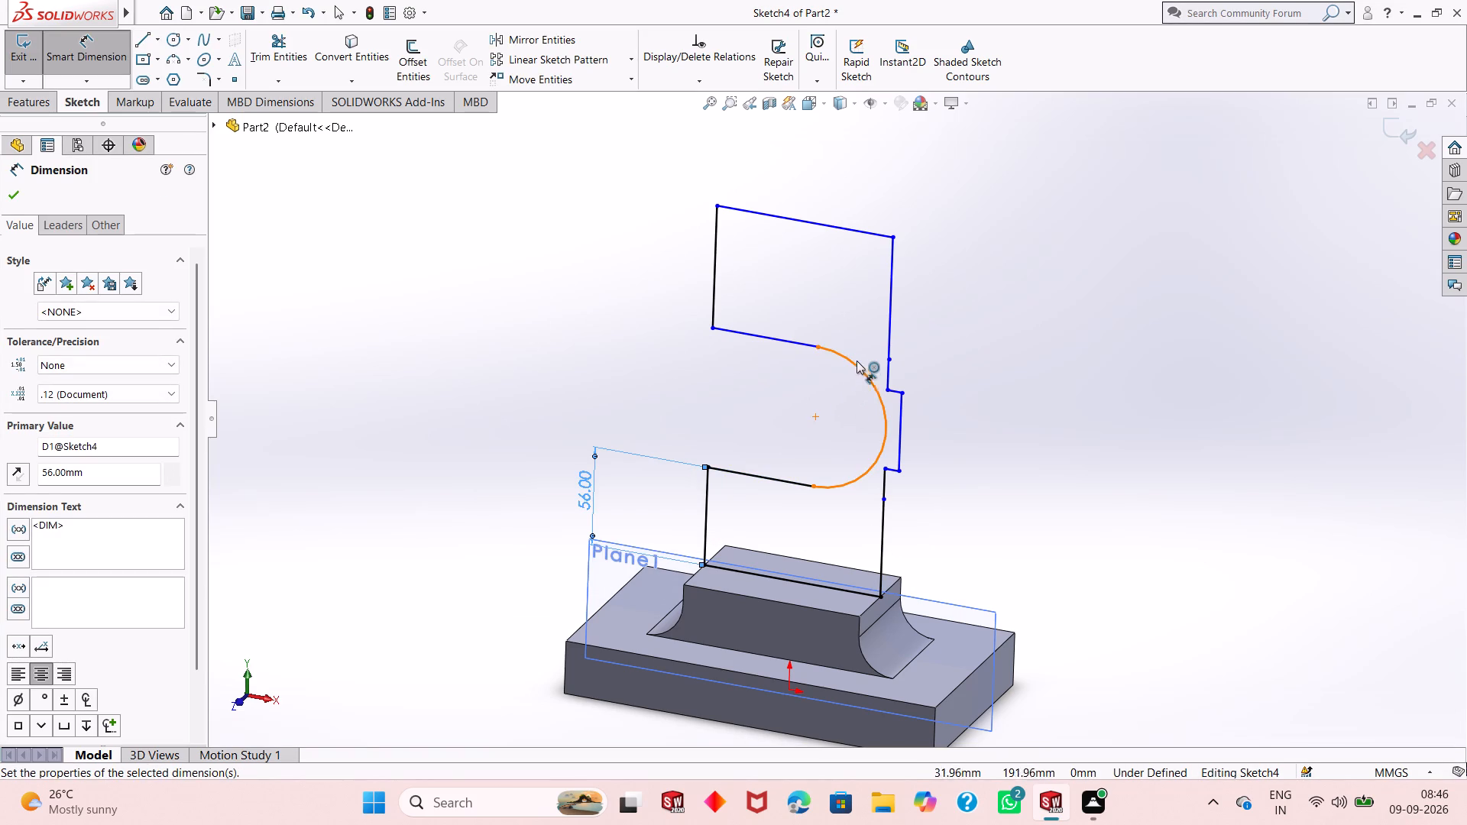
left_click(774, 342)
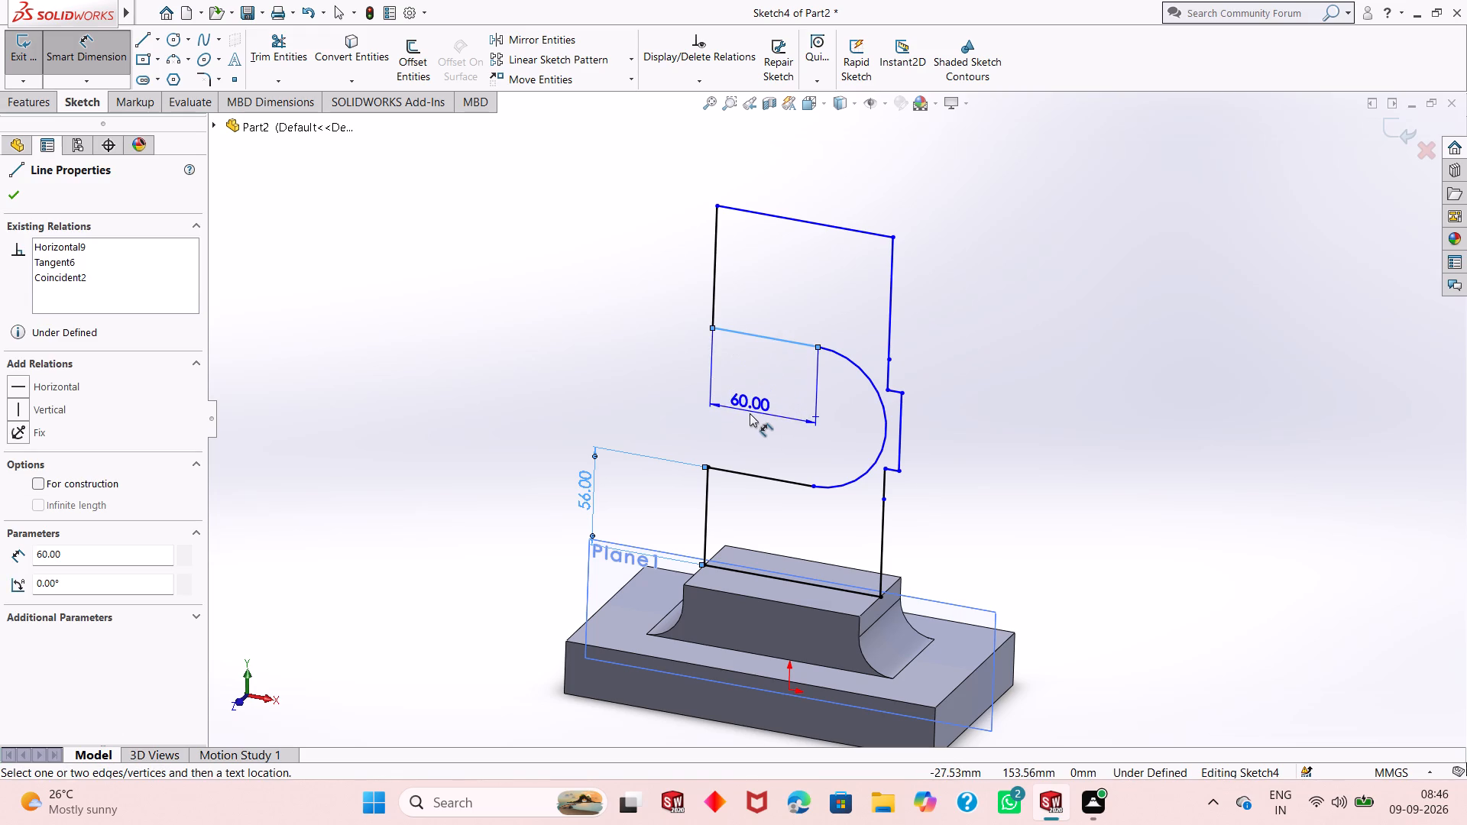
left_click(750, 413)
left_click(682, 390)
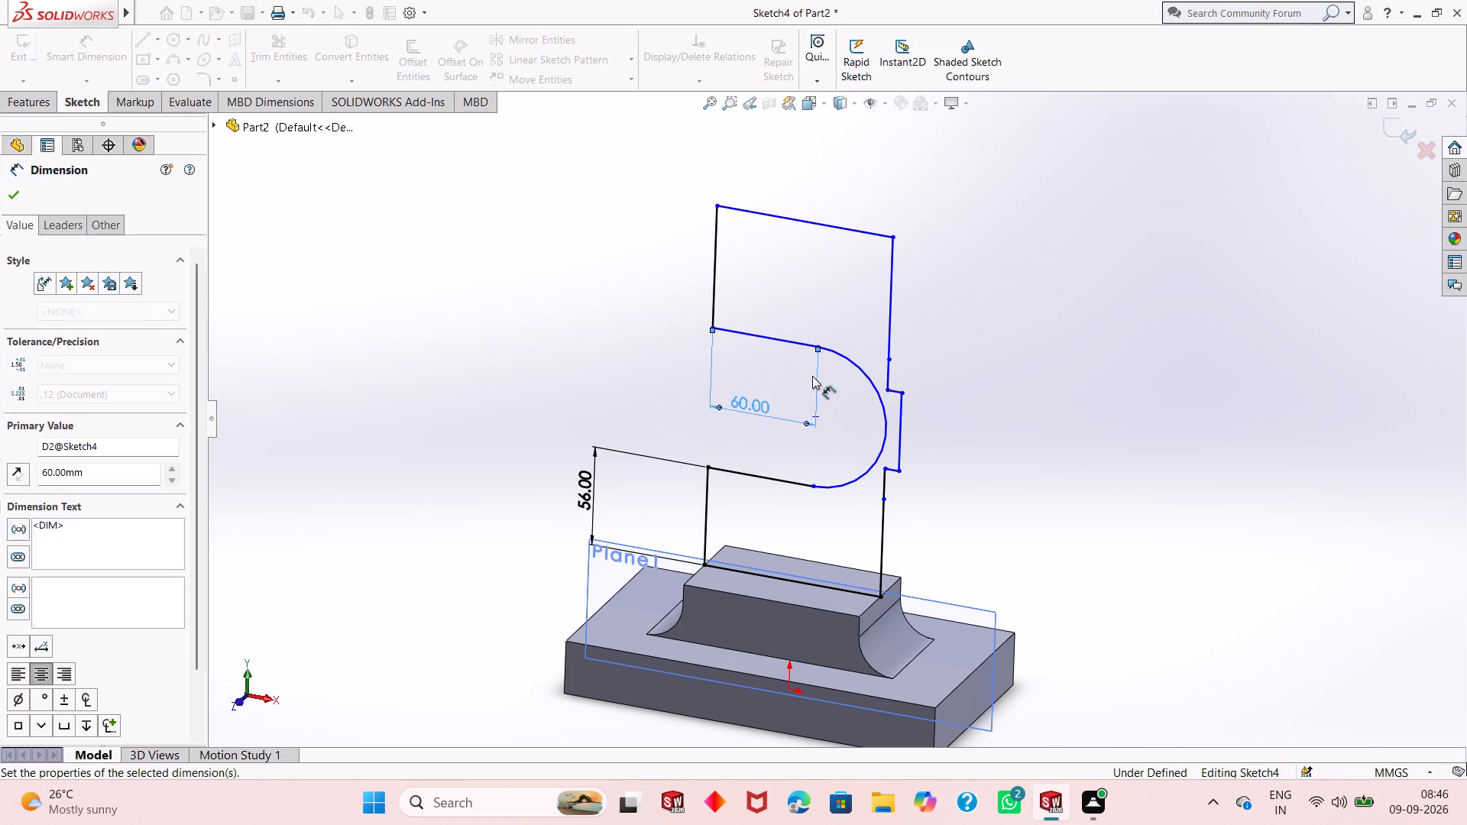
left_click(859, 370)
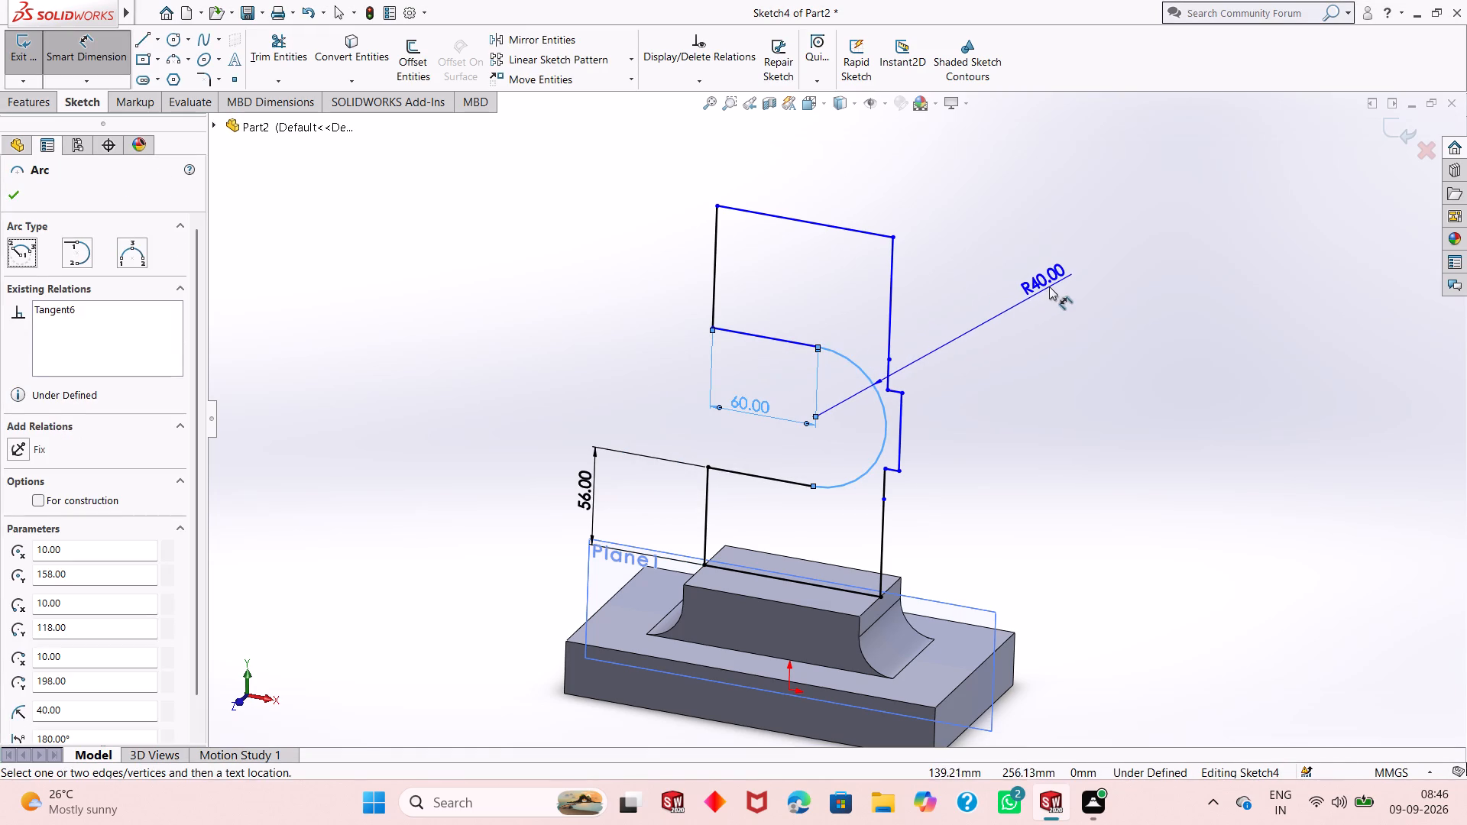
left_click(1051, 286)
left_click(982, 267)
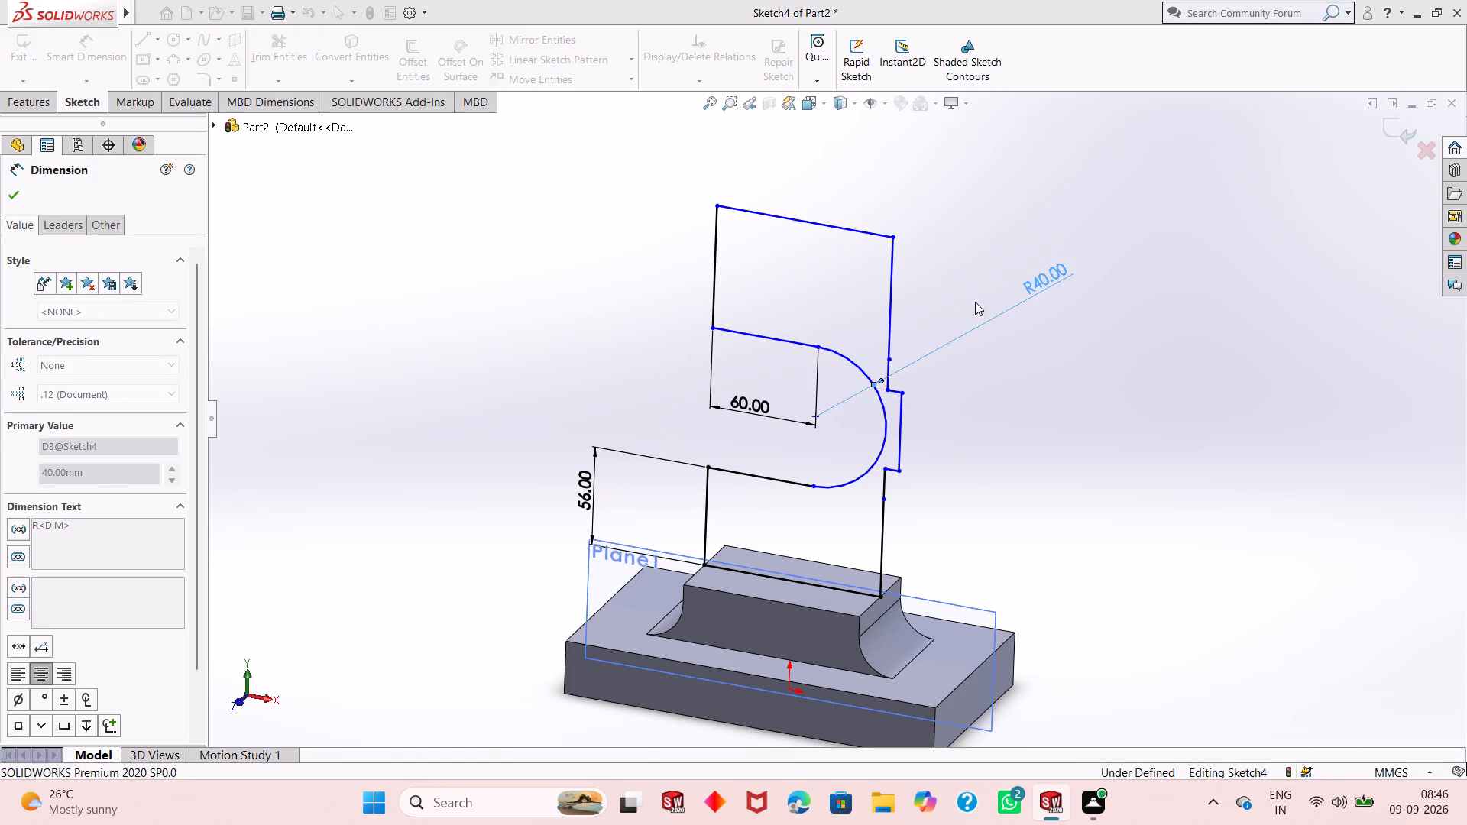
Dimension the profile's top horizontal edge and the vertical edge of the side step.
middle_click_drag(918, 493, 954, 468)
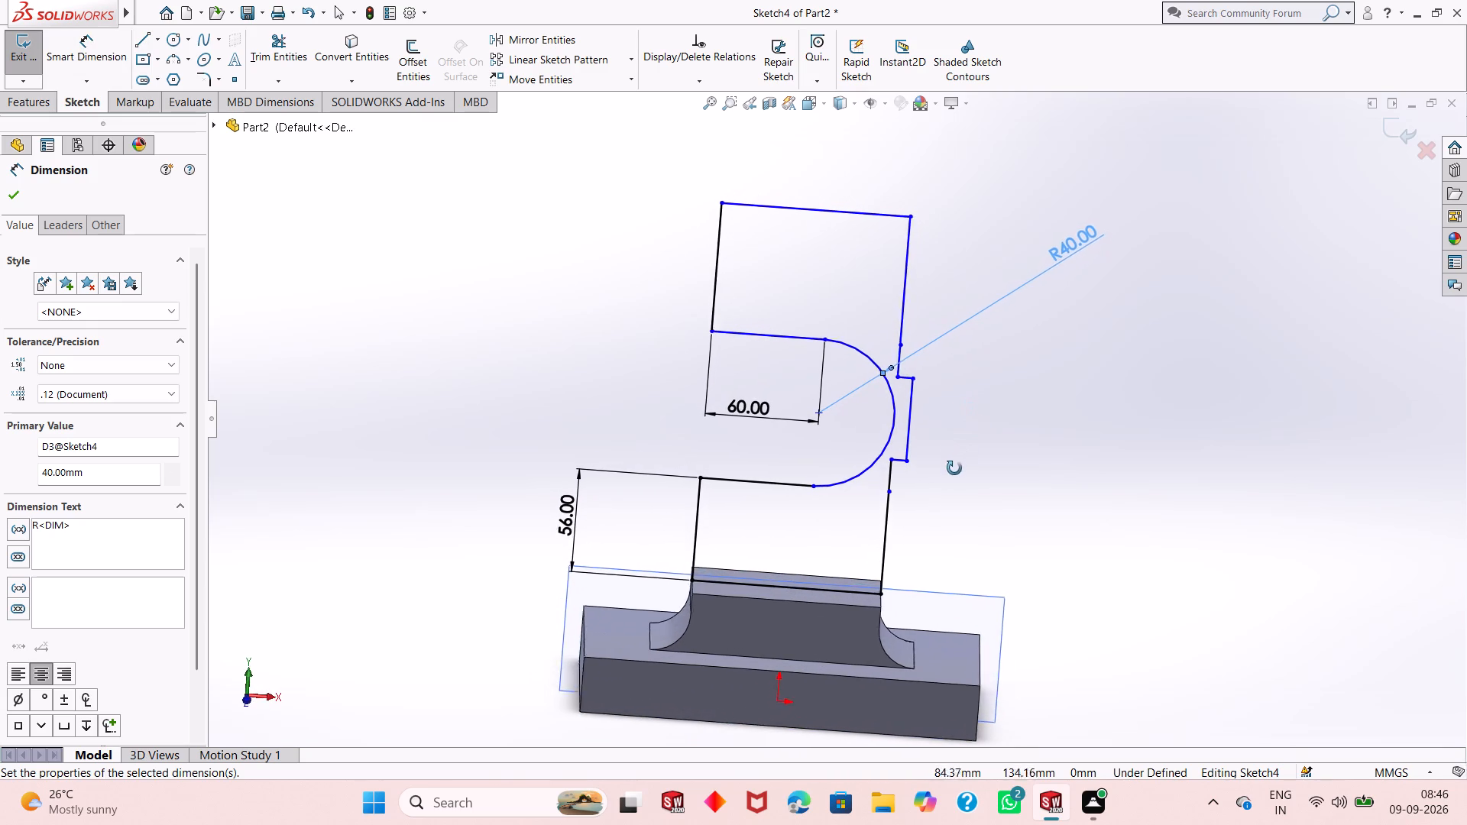
middle_click_drag(954, 468, 952, 471)
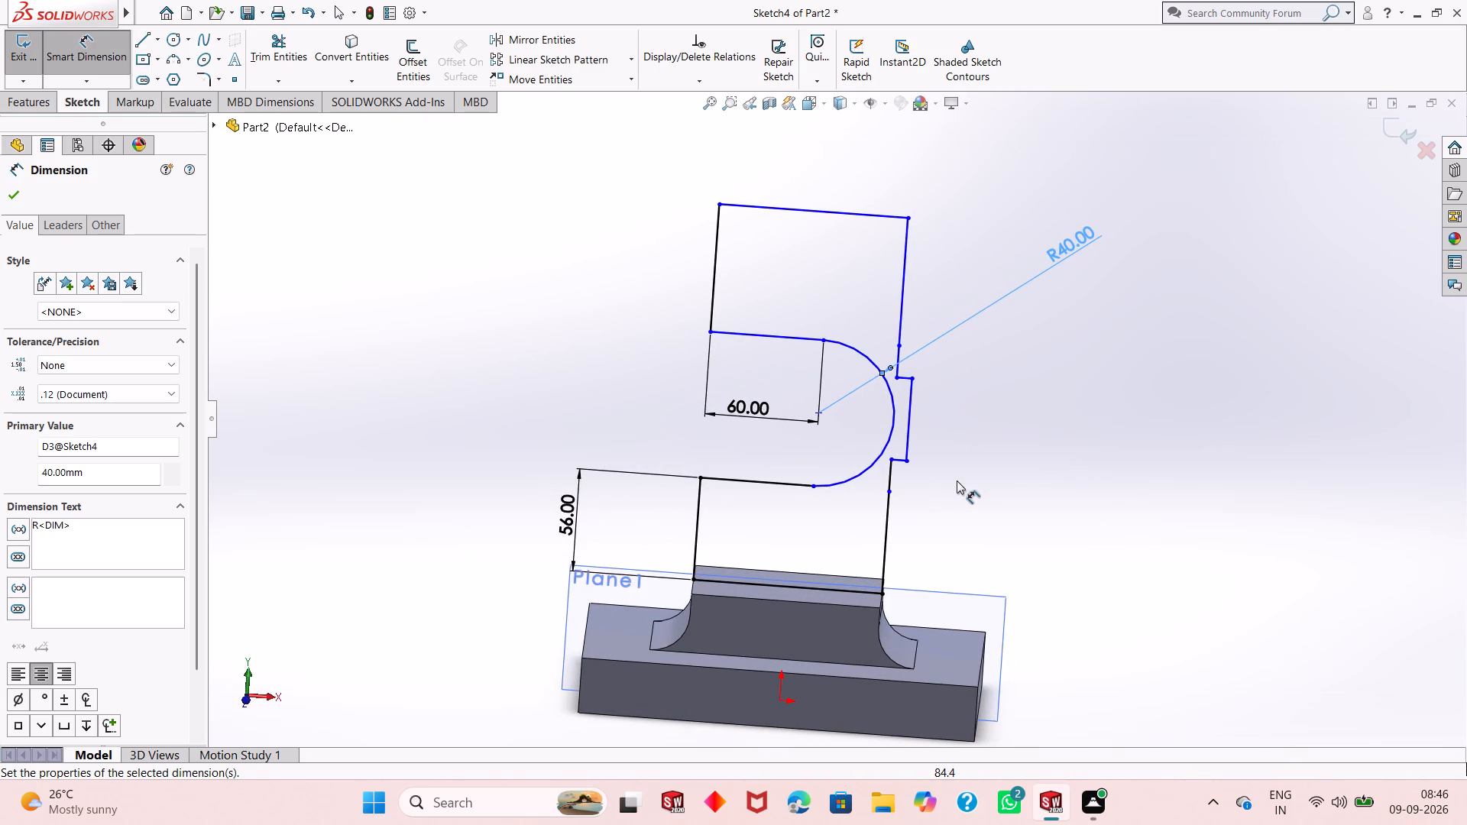
left_click(800, 208)
left_click(809, 163)
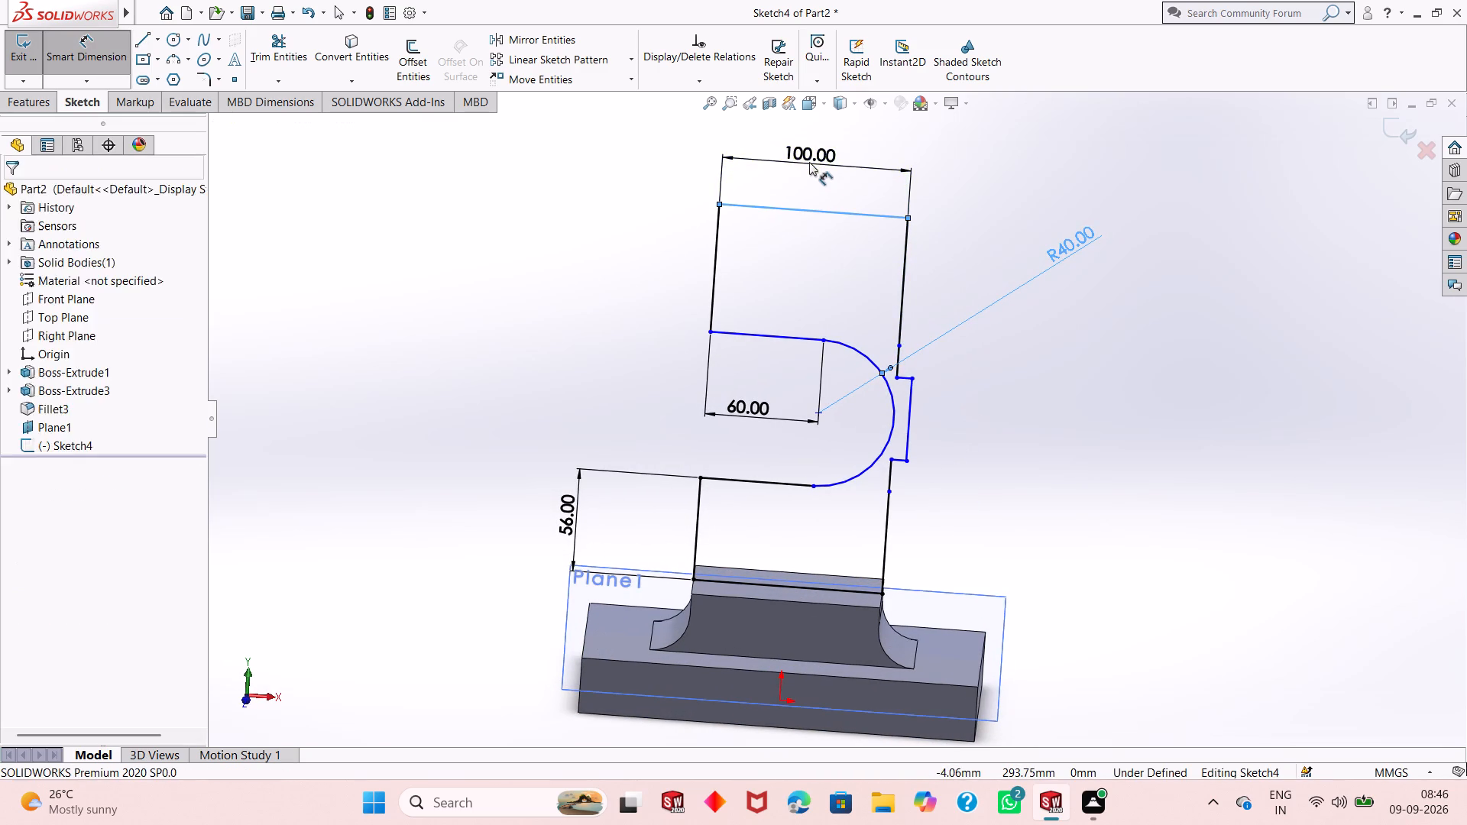
left_click(743, 136)
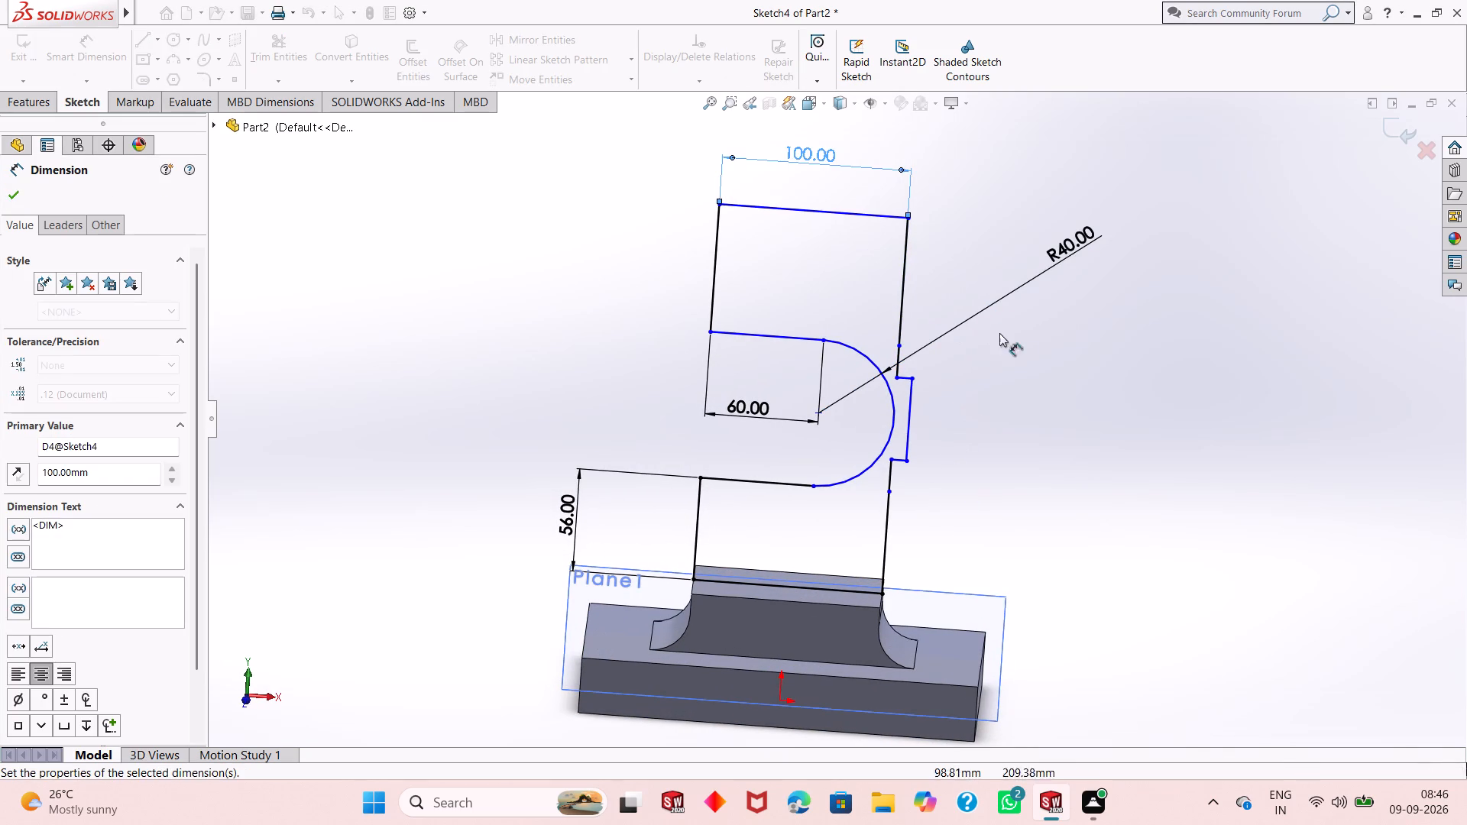
left_click(912, 421)
left_click(996, 413)
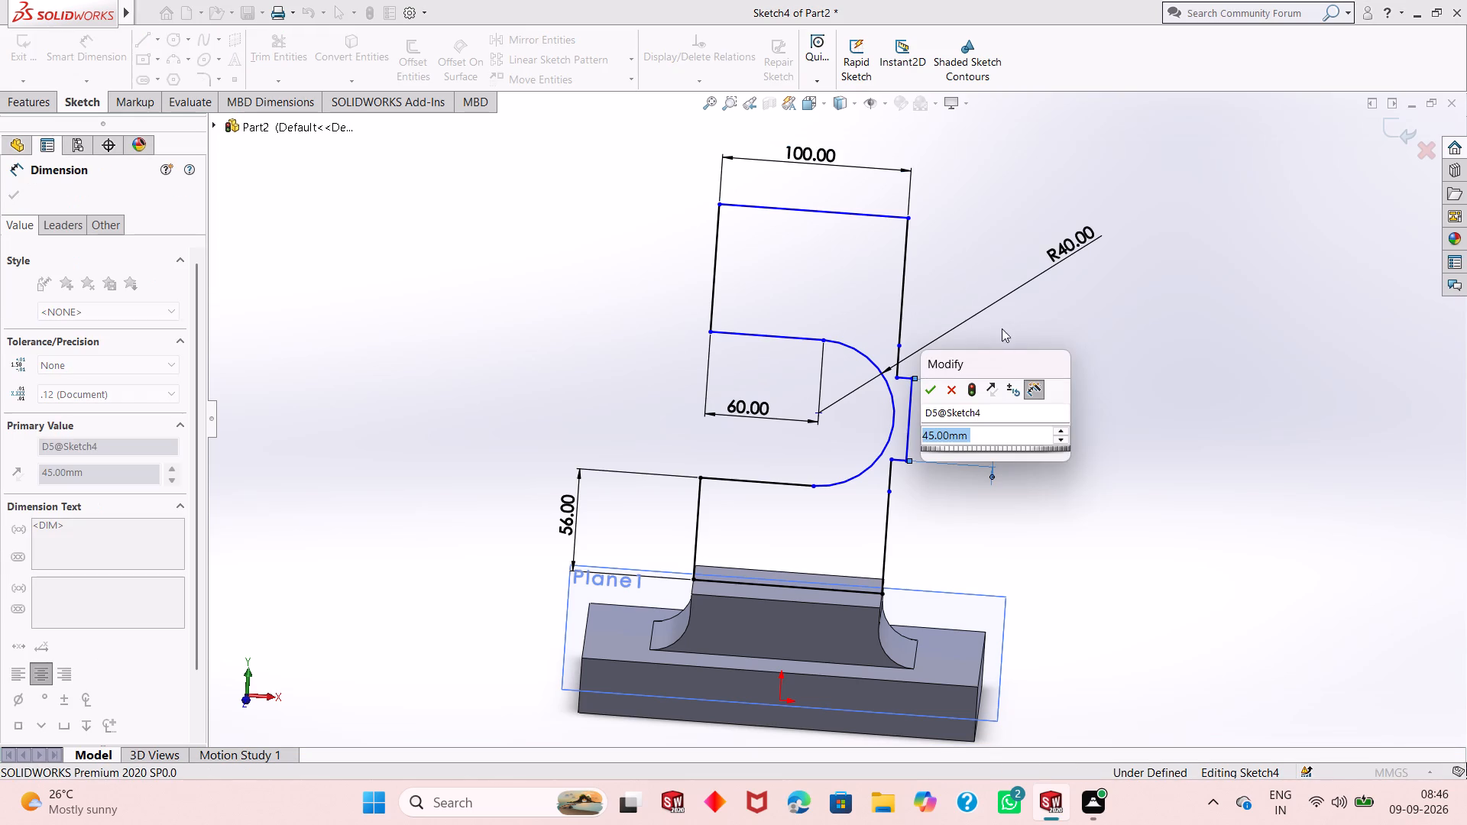
left_click(936, 390)
Dimension the side step's lower horizontal edge.
middle_click_drag(931, 455, 935, 485)
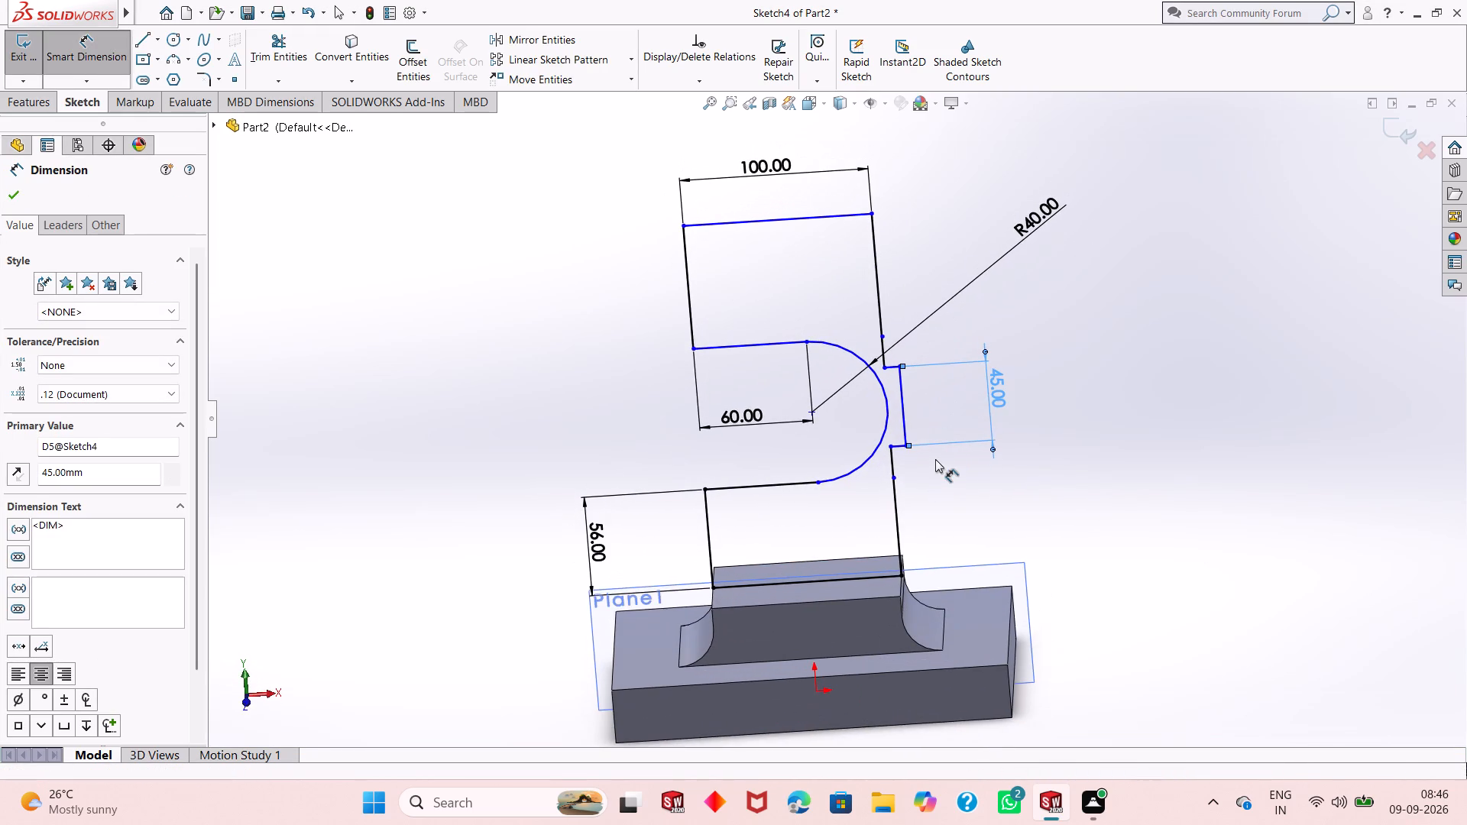
scroll(935, 459, "down", 4)
scroll(785, 397, "up", 2)
middle_click_drag(784, 387, 792, 322)
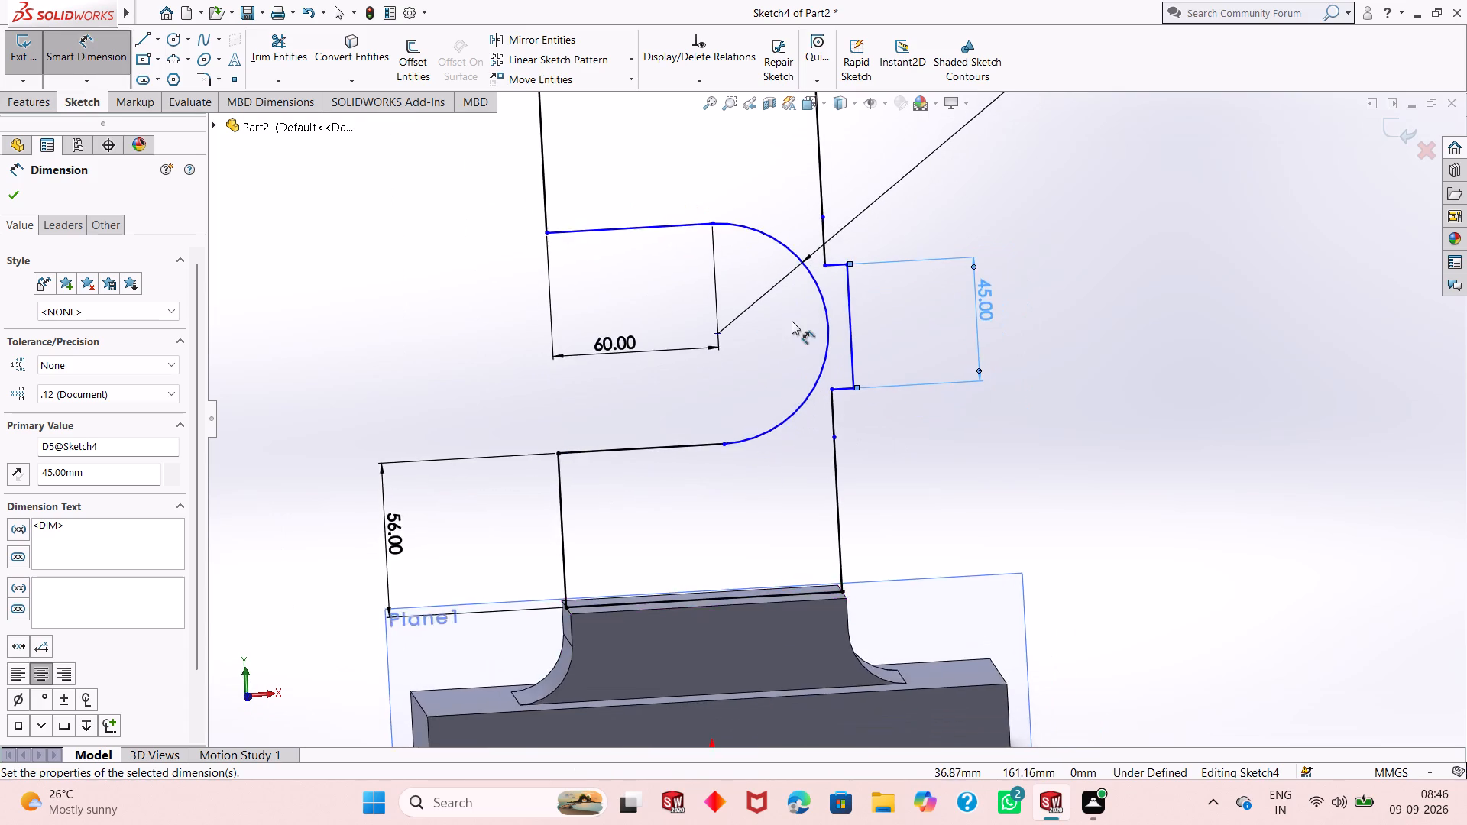
scroll(792, 321, "down", 2)
left_click(872, 432)
left_click(894, 503)
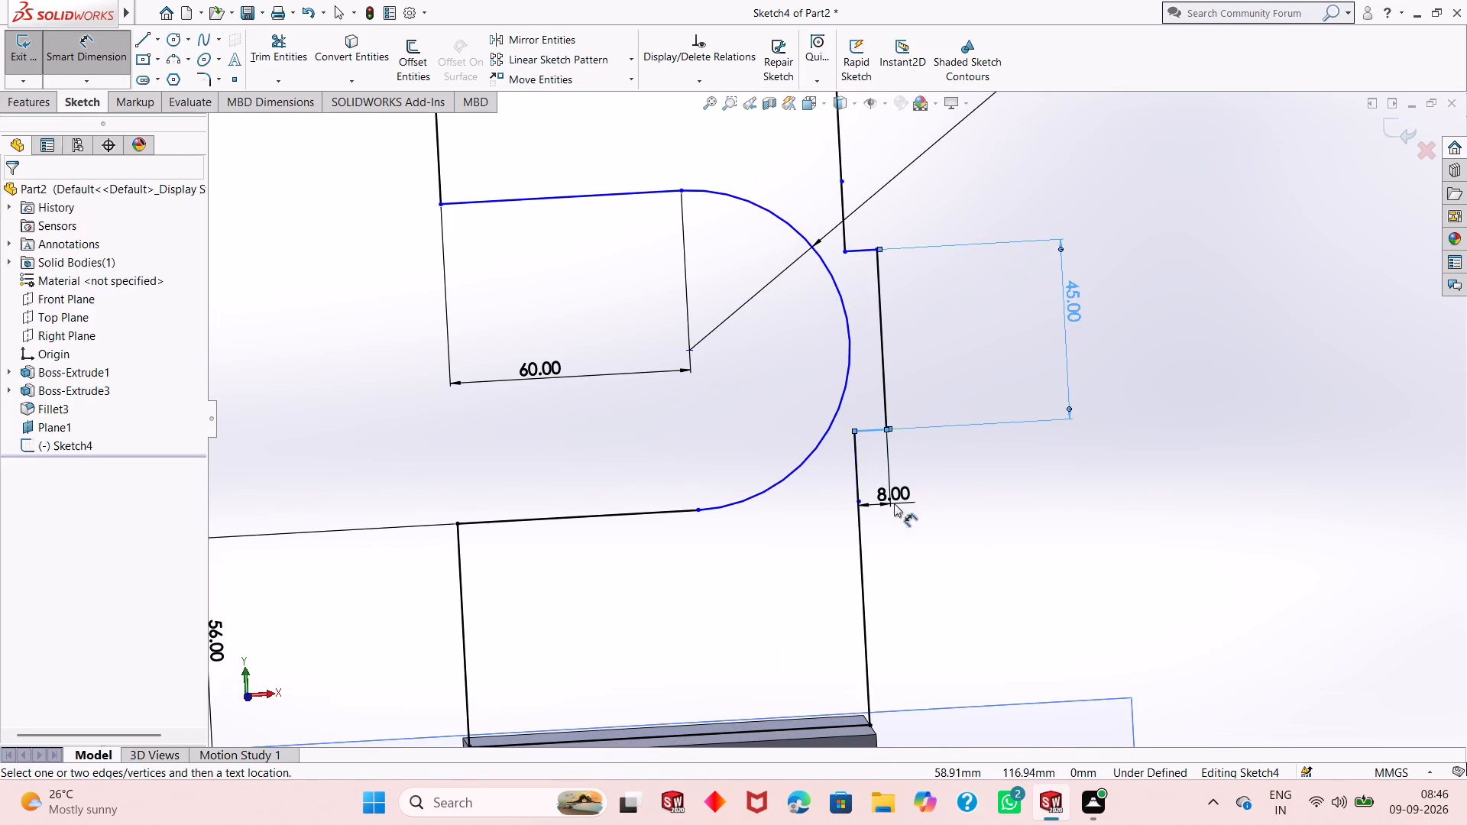
left_click(831, 477)
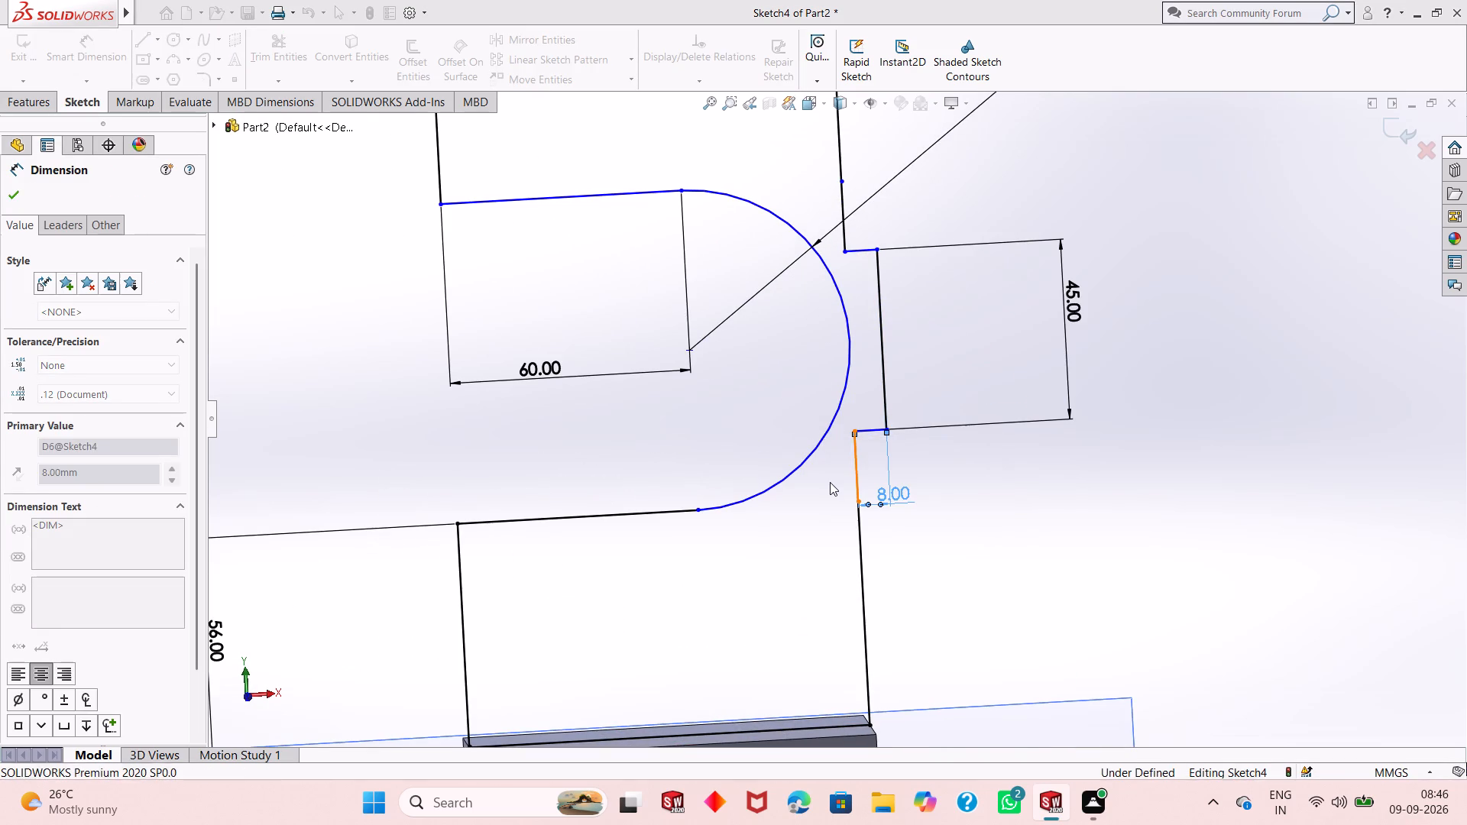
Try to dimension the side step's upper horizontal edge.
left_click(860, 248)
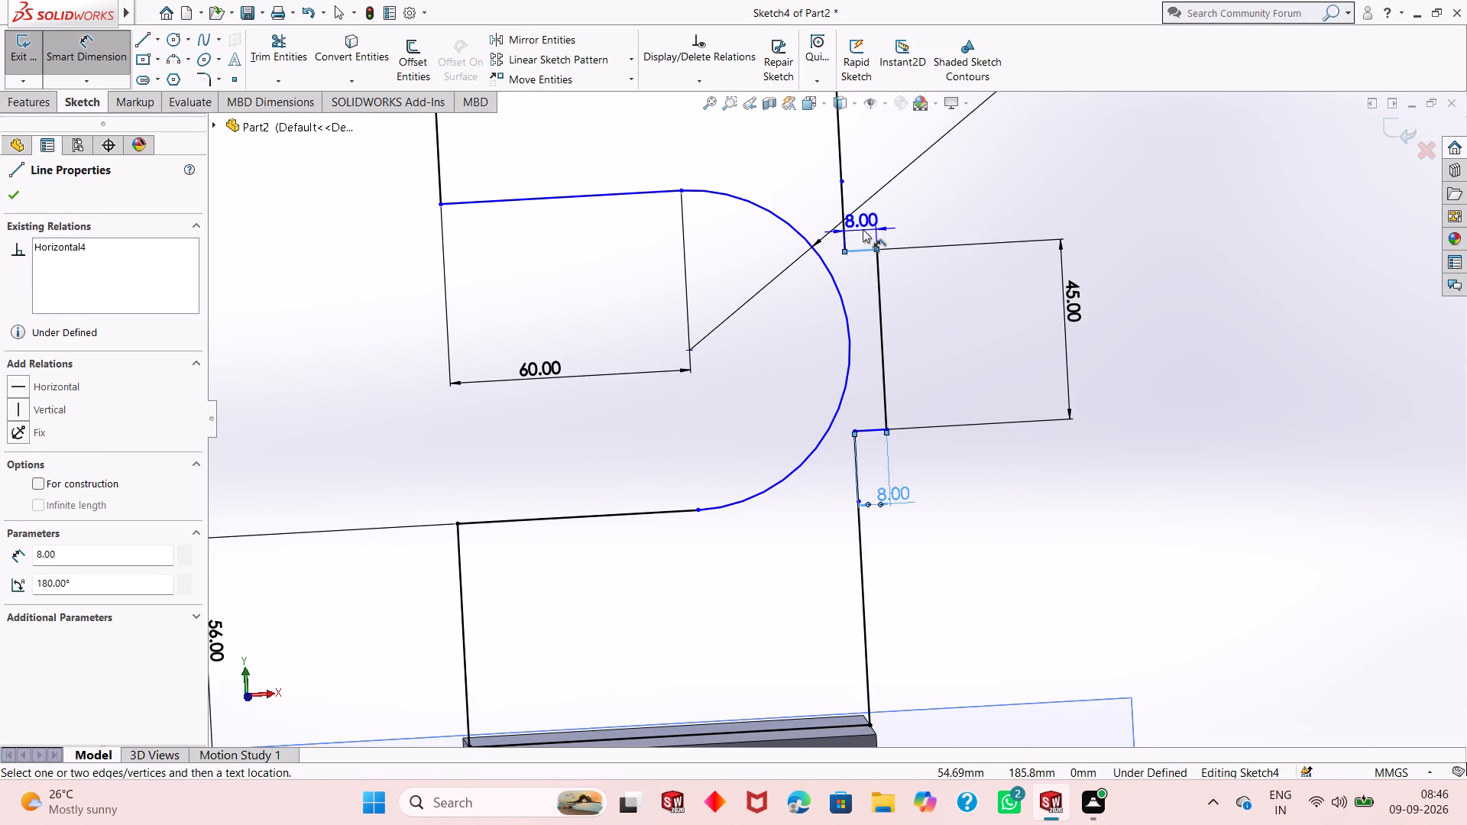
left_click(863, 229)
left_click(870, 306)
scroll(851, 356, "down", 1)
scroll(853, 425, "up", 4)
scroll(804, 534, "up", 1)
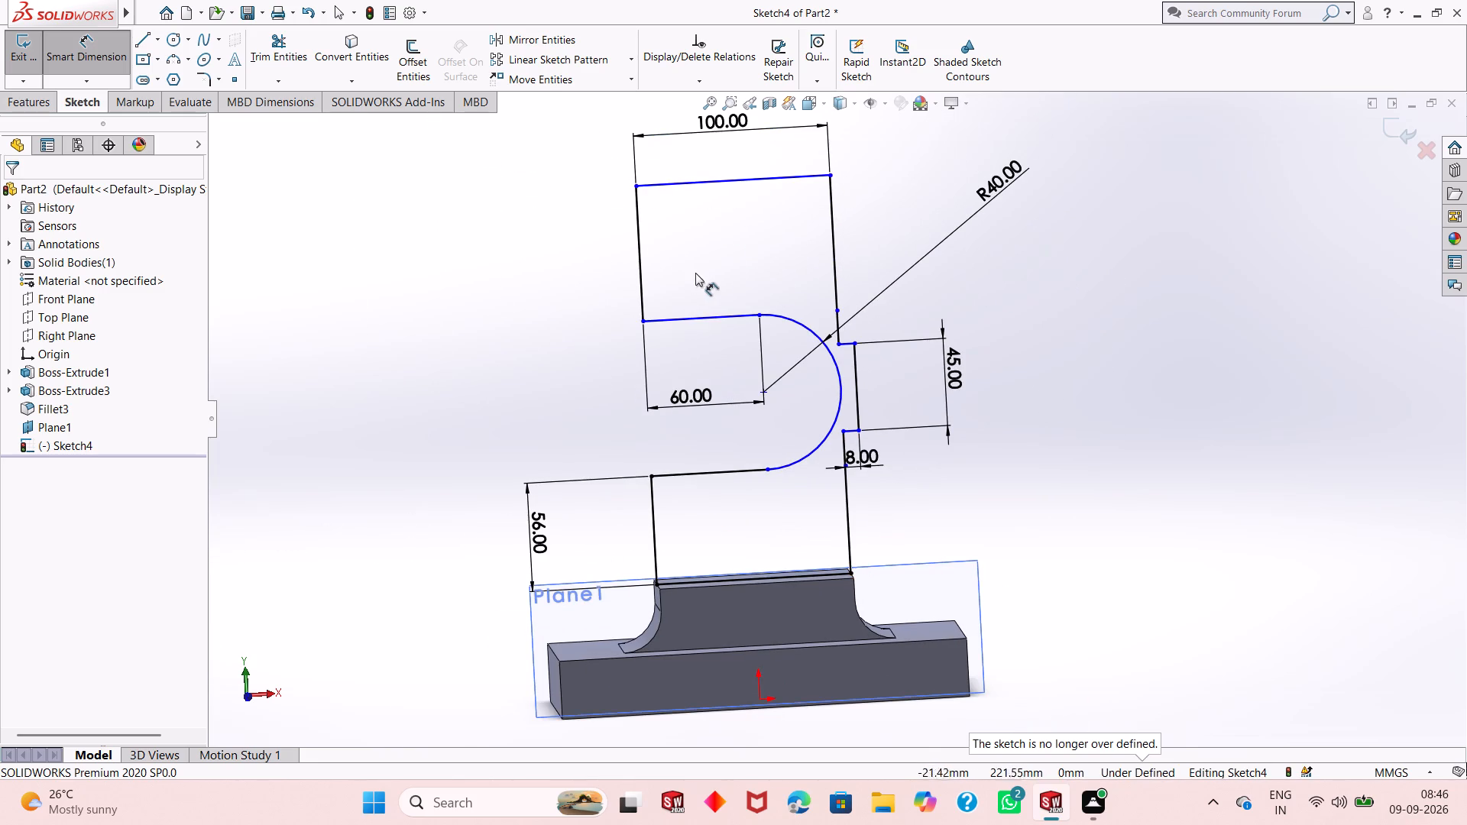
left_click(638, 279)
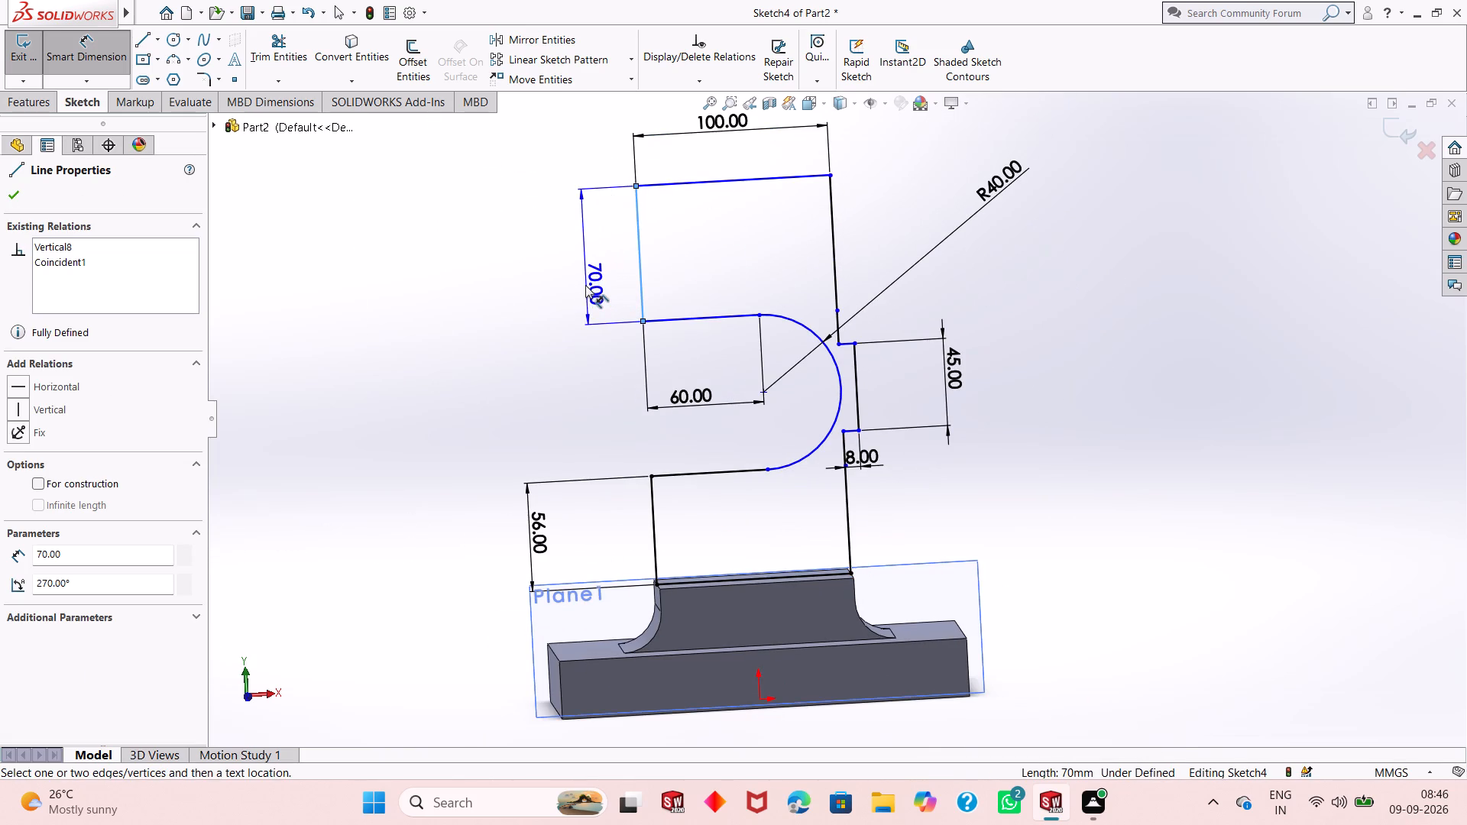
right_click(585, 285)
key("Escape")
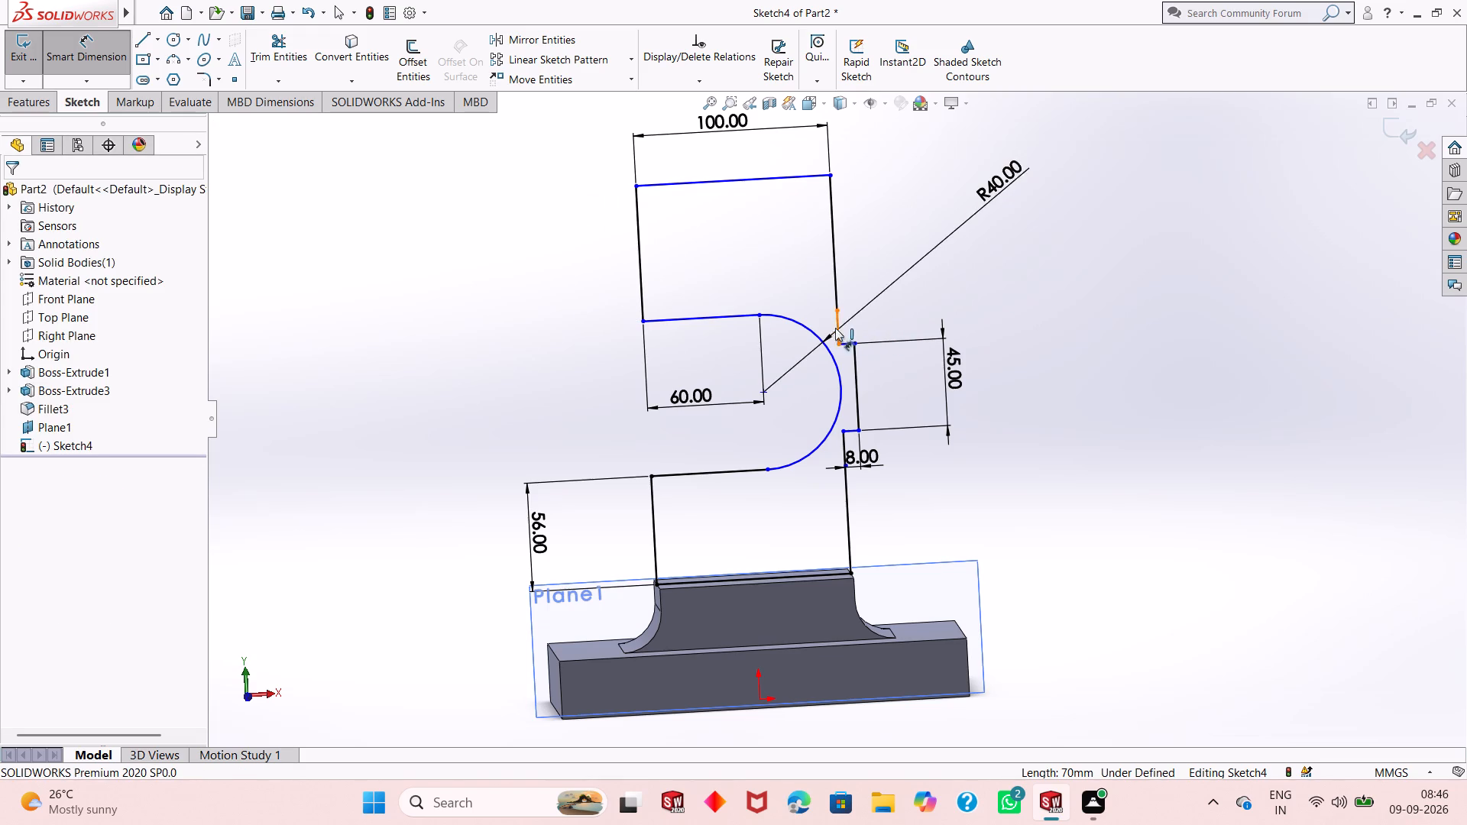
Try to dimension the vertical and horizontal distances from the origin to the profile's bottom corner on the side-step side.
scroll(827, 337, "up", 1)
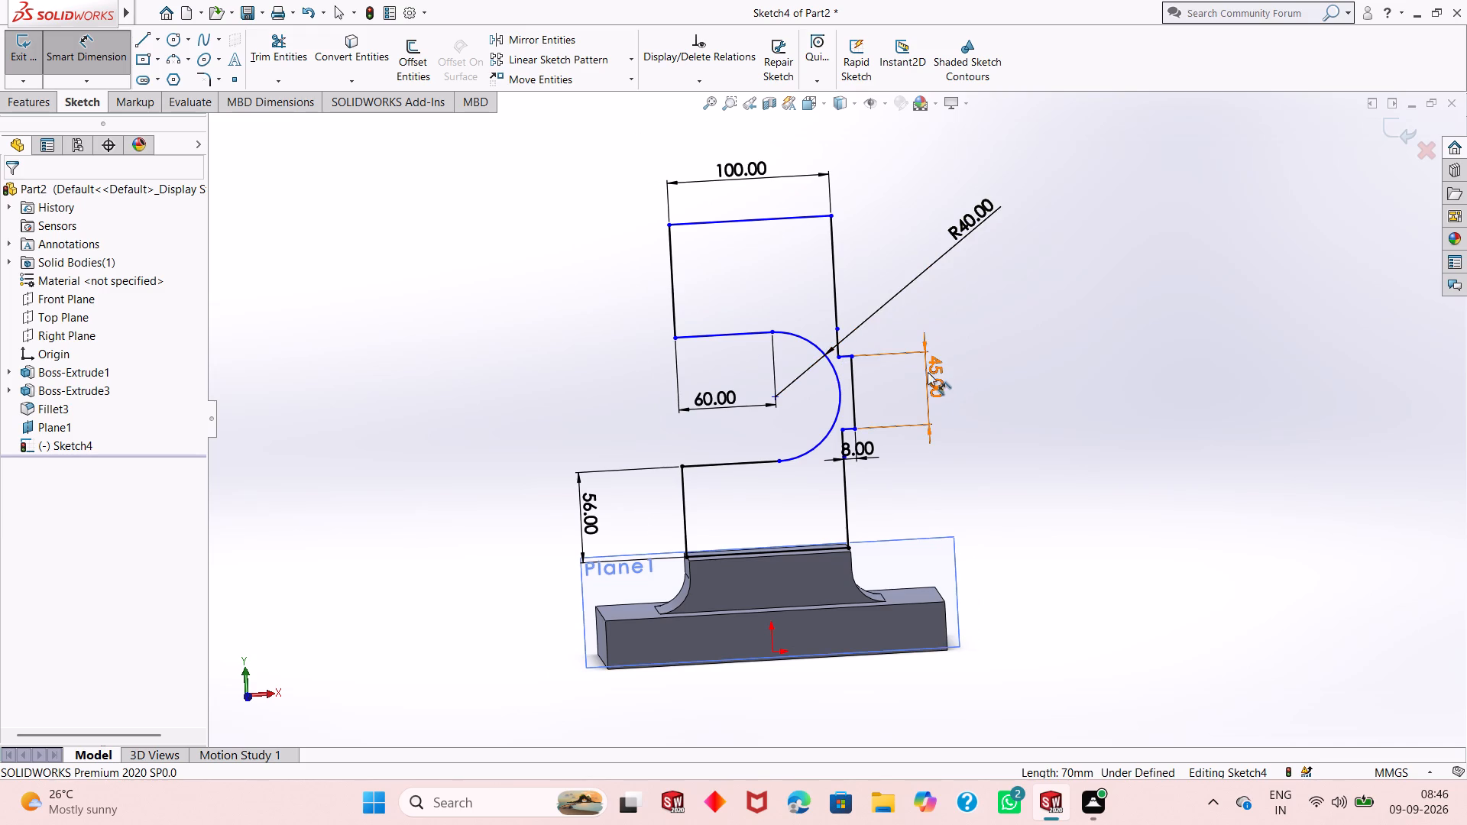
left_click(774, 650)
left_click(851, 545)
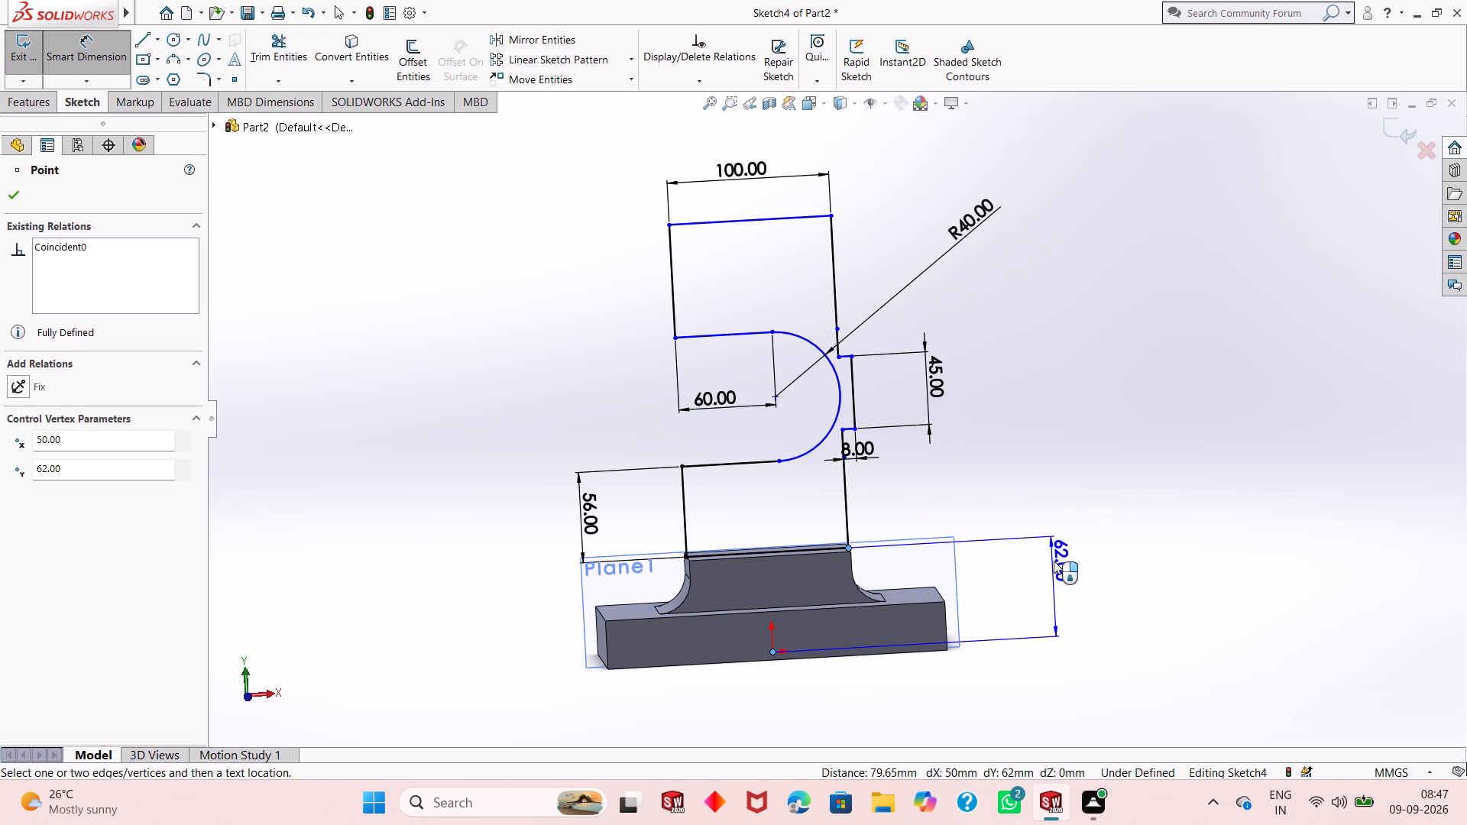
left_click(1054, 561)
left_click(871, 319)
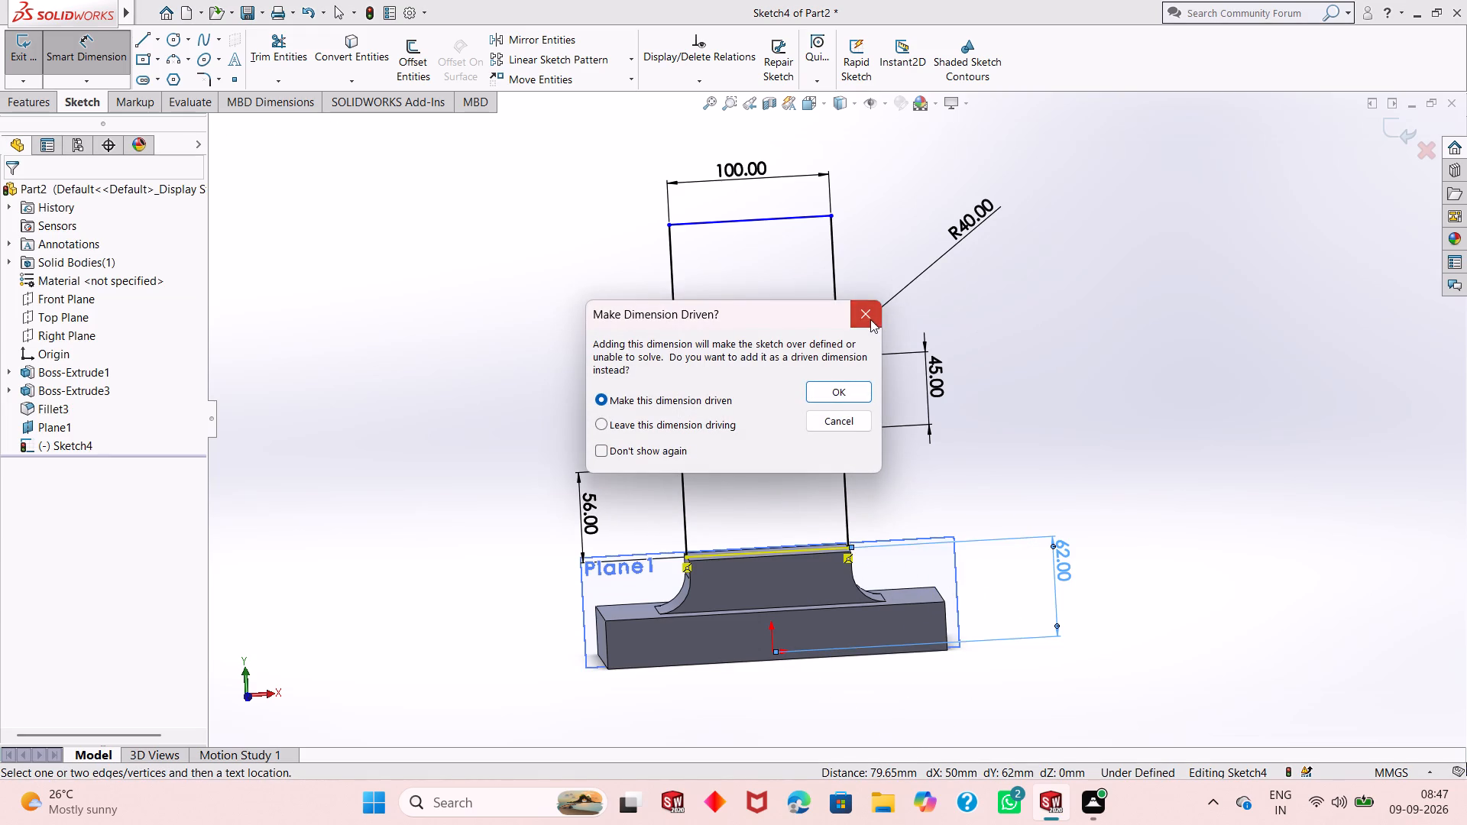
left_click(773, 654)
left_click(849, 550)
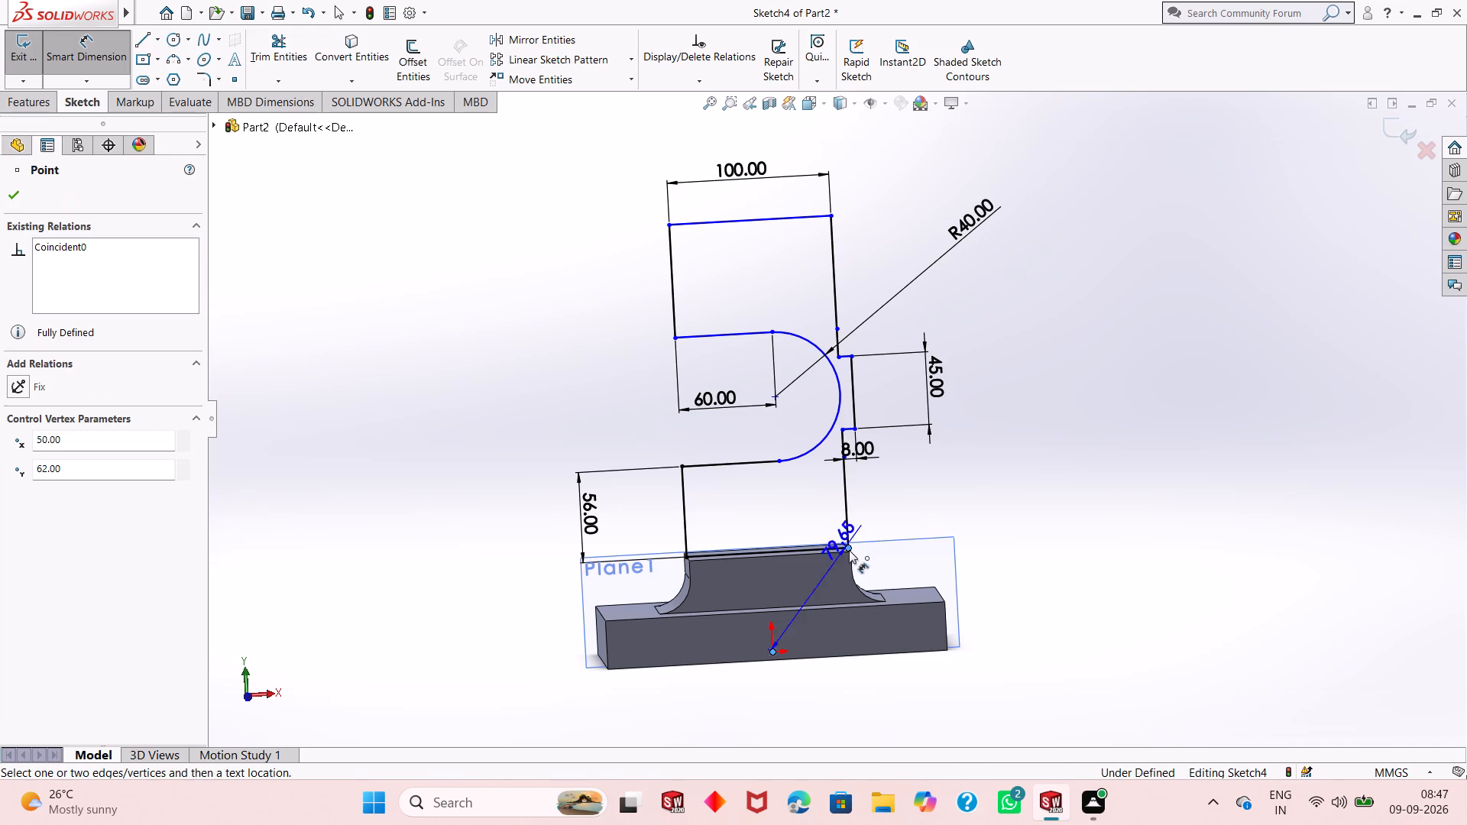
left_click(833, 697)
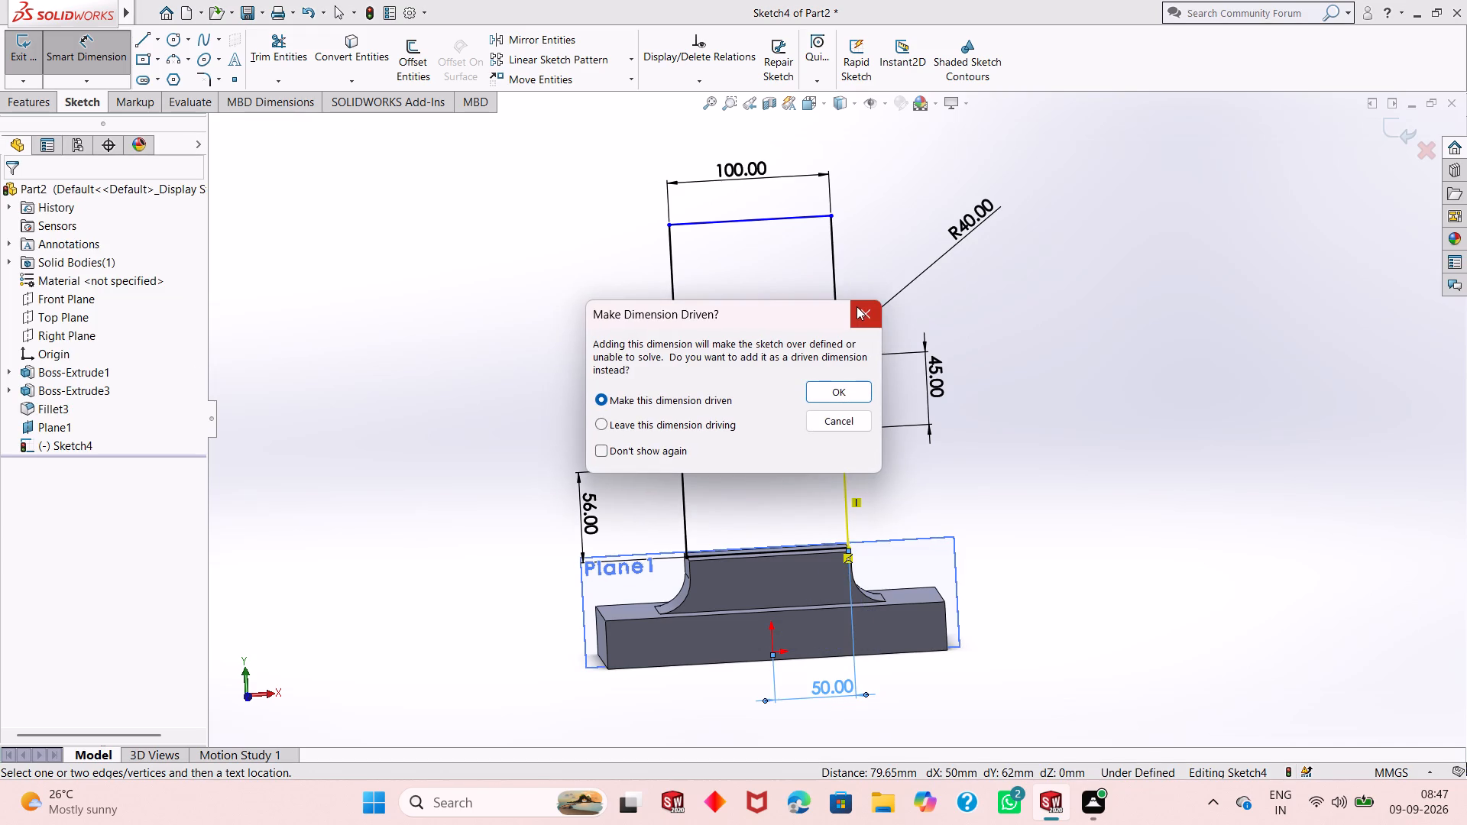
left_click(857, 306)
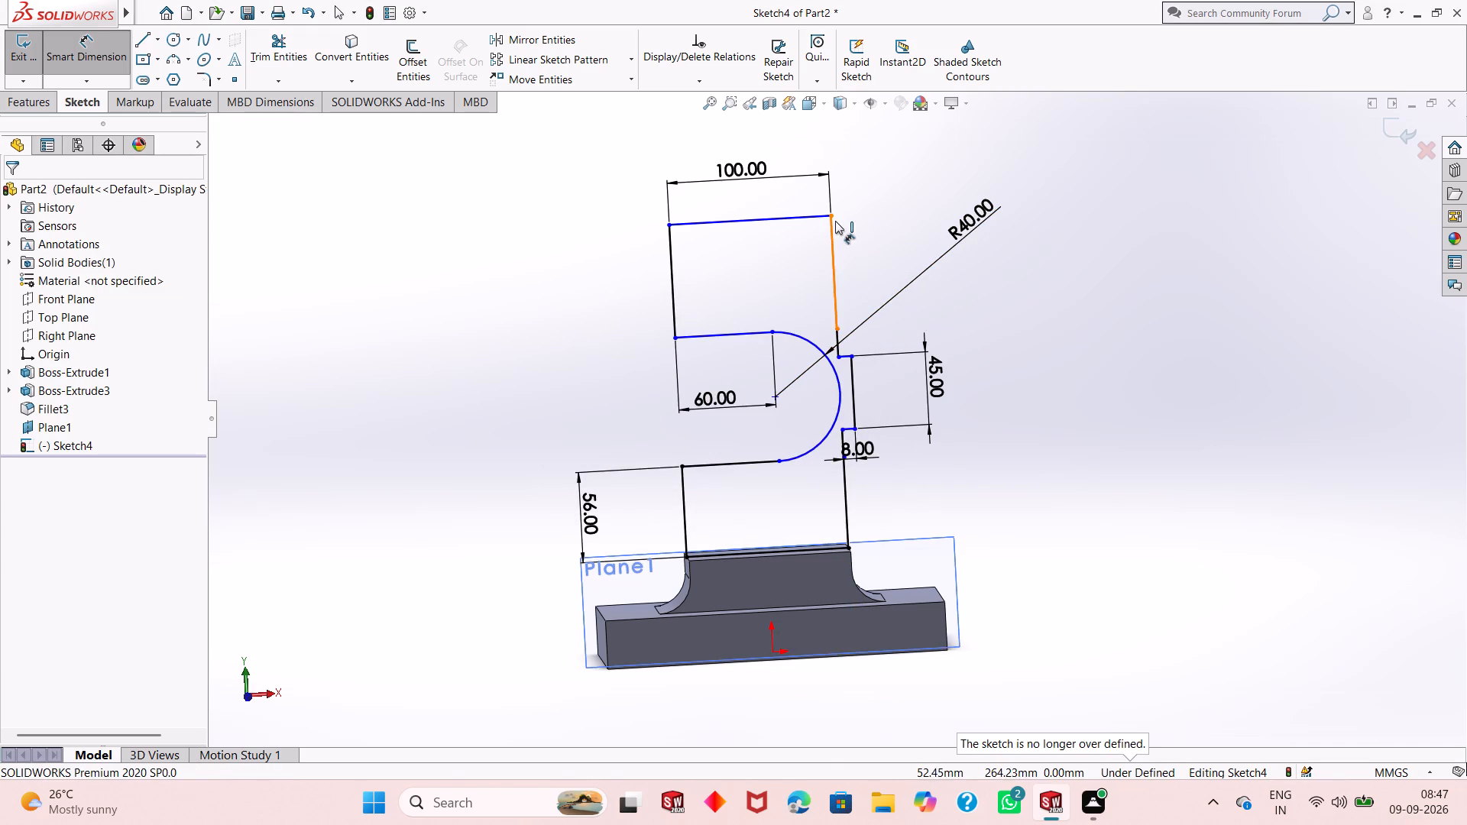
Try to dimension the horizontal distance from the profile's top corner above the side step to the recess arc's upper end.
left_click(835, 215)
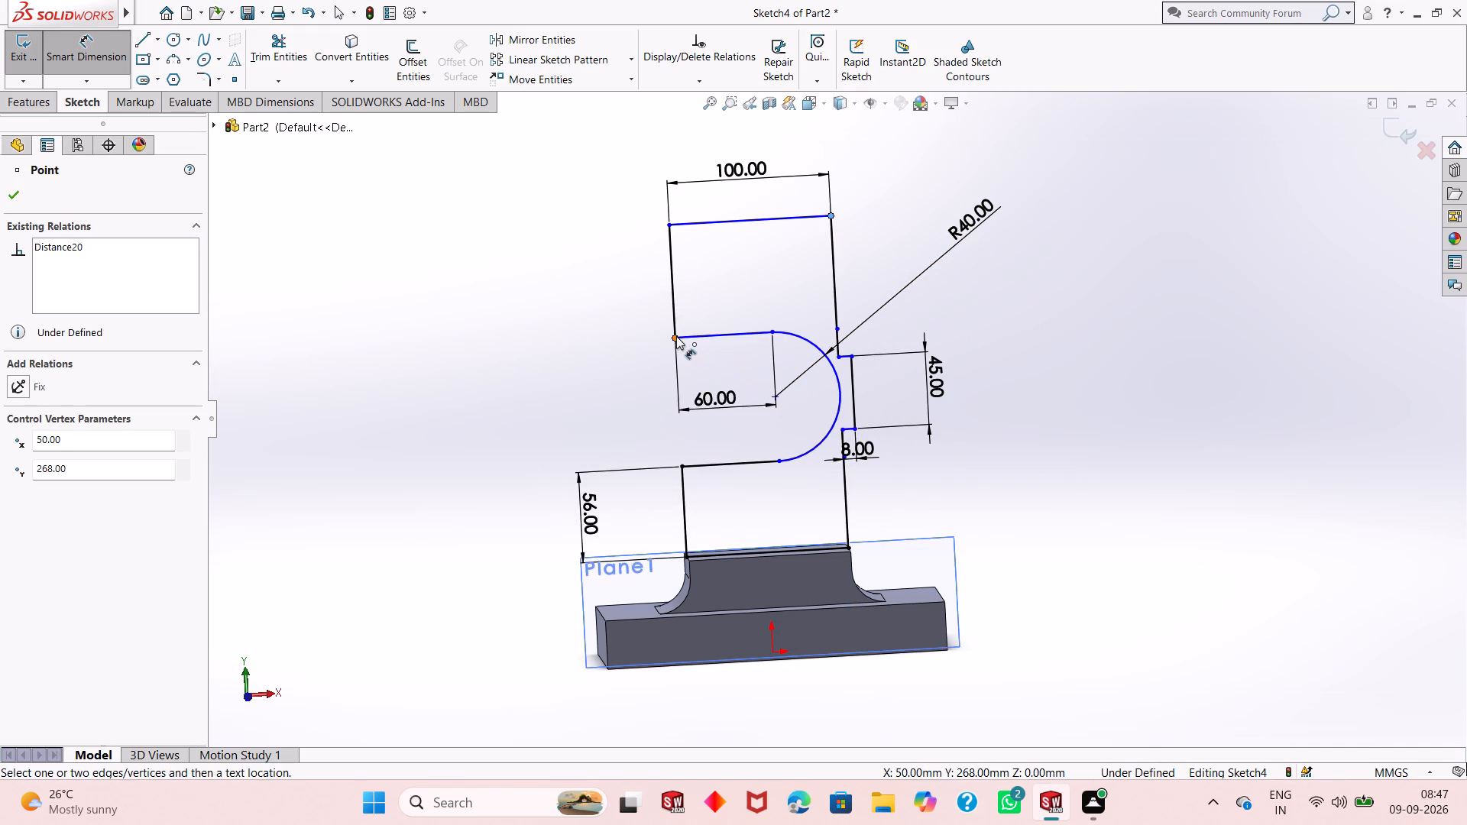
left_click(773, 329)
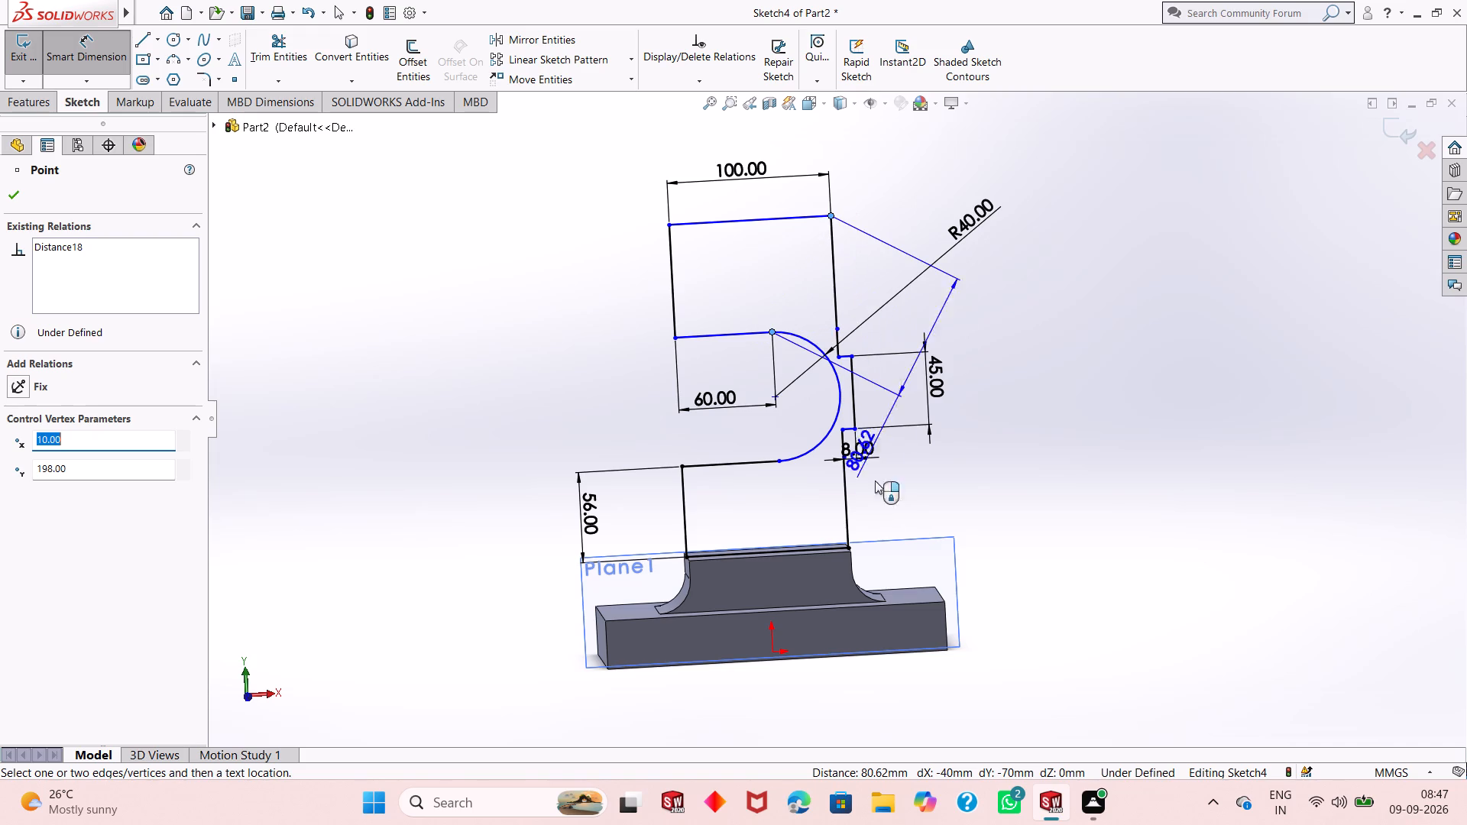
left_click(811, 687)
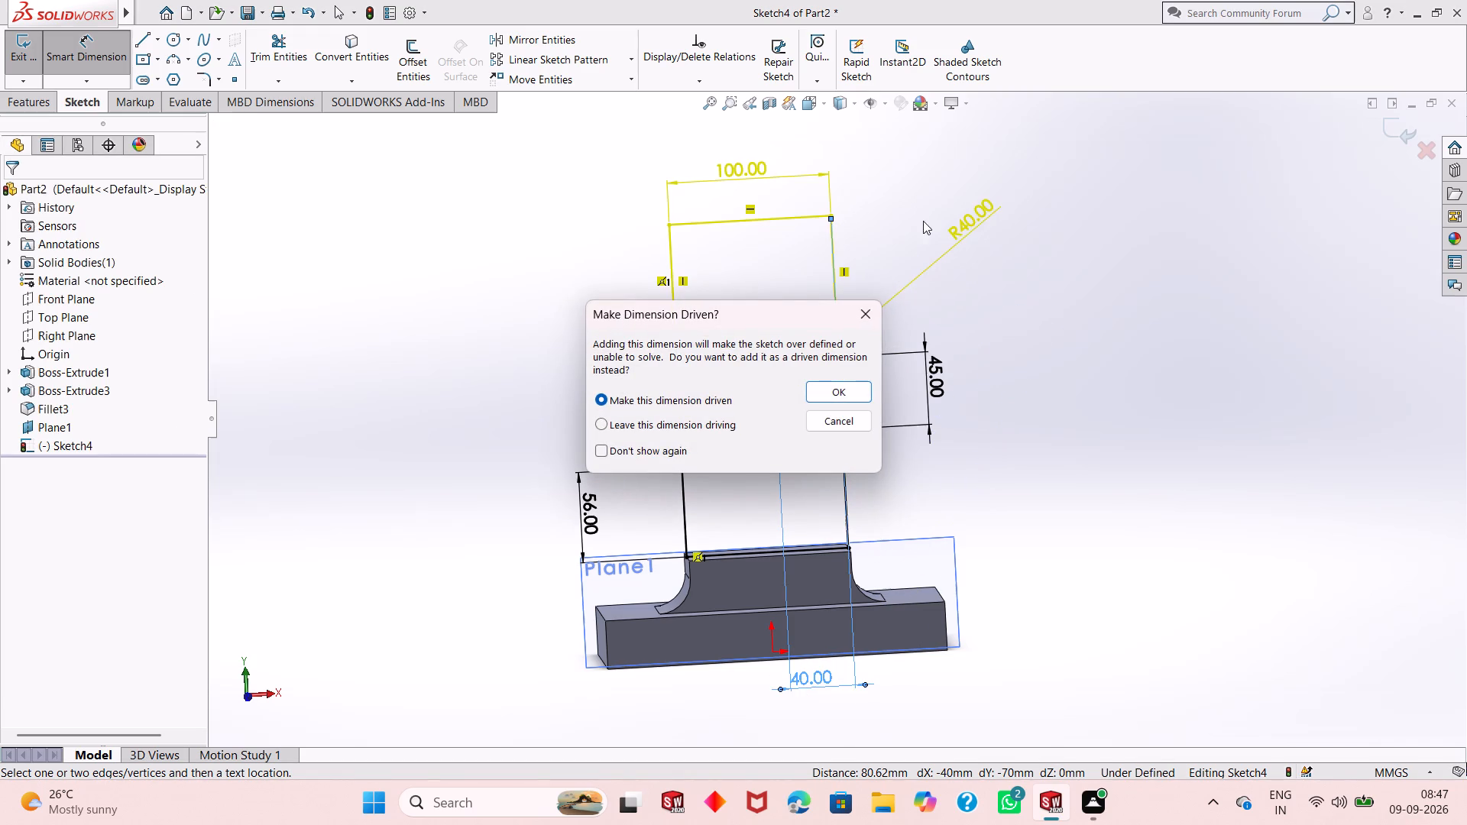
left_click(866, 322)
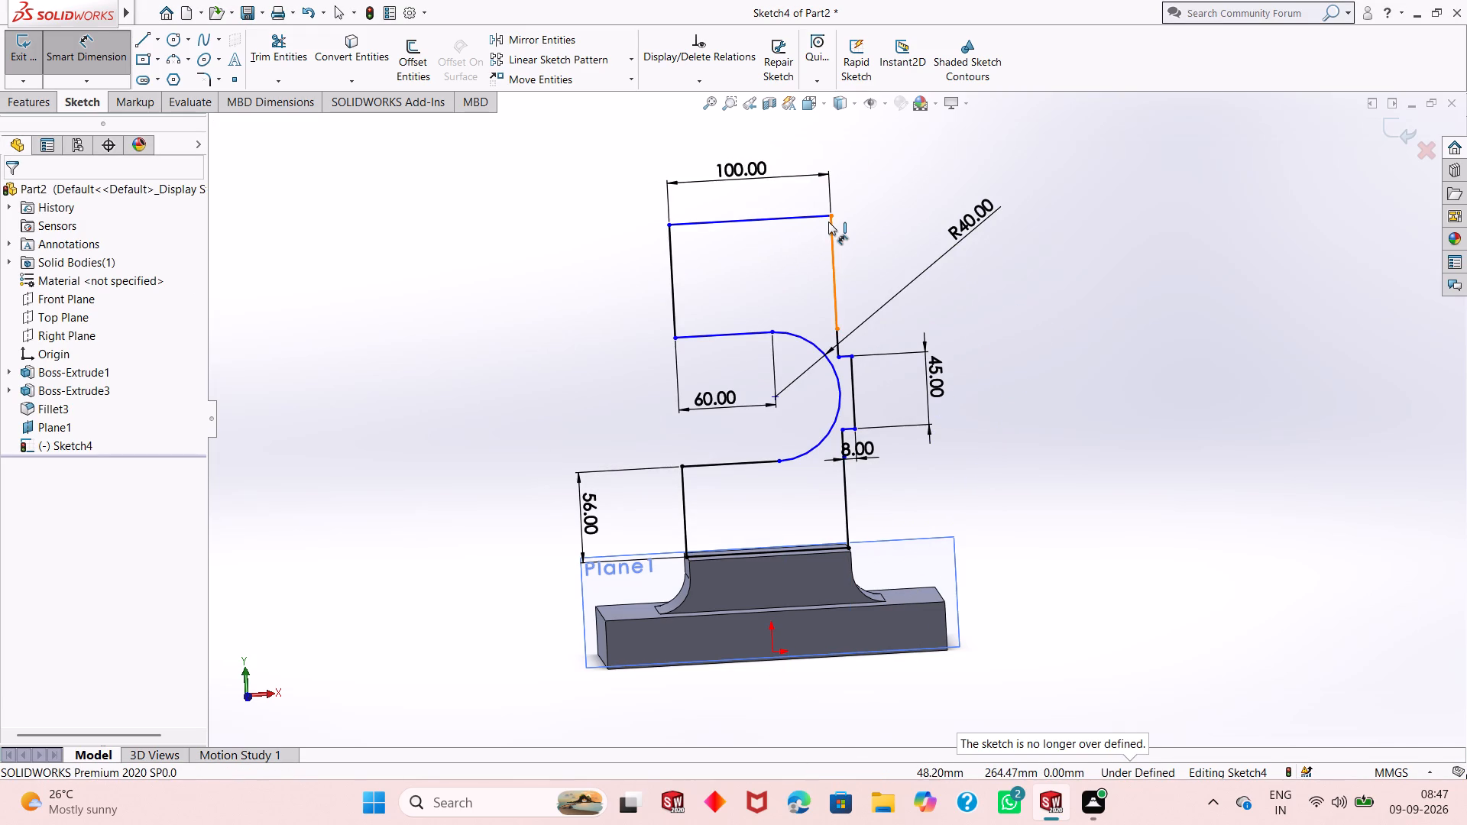
Dimension the vertical distance from the profile's top corner above the side step to the centre of the recess arc.
left_click(831, 218)
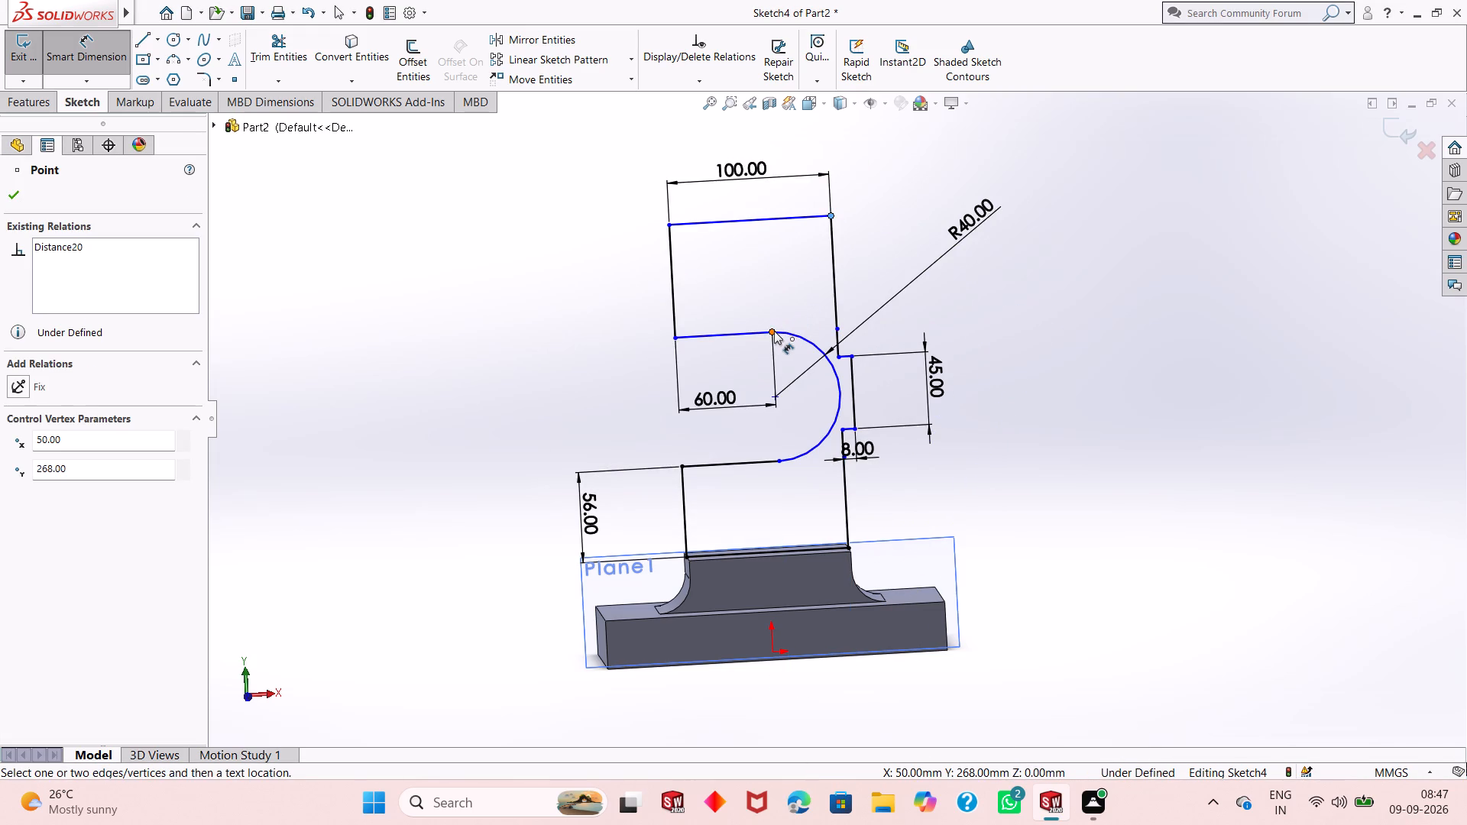
left_click(774, 399)
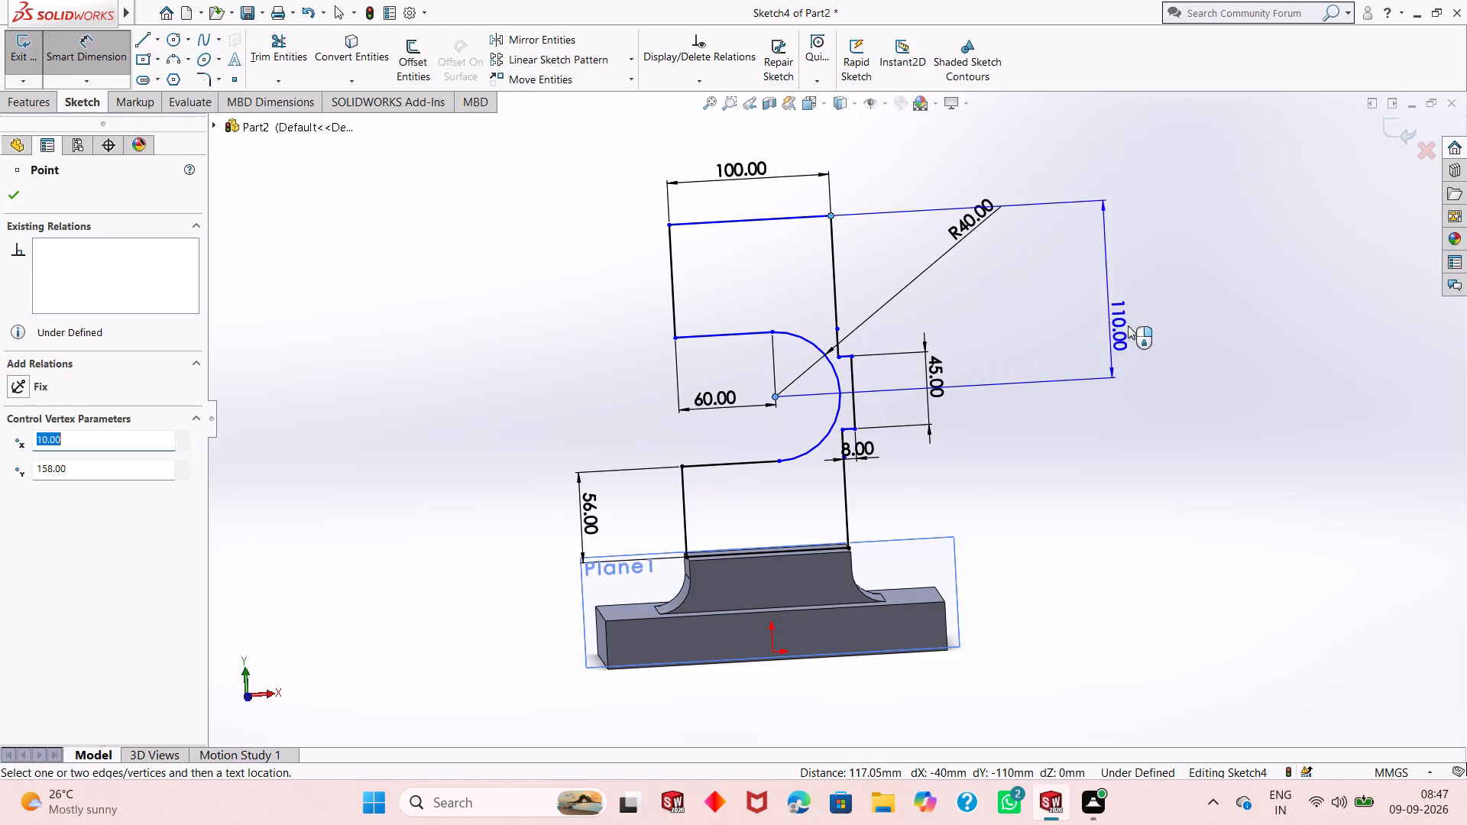
left_click(1129, 325)
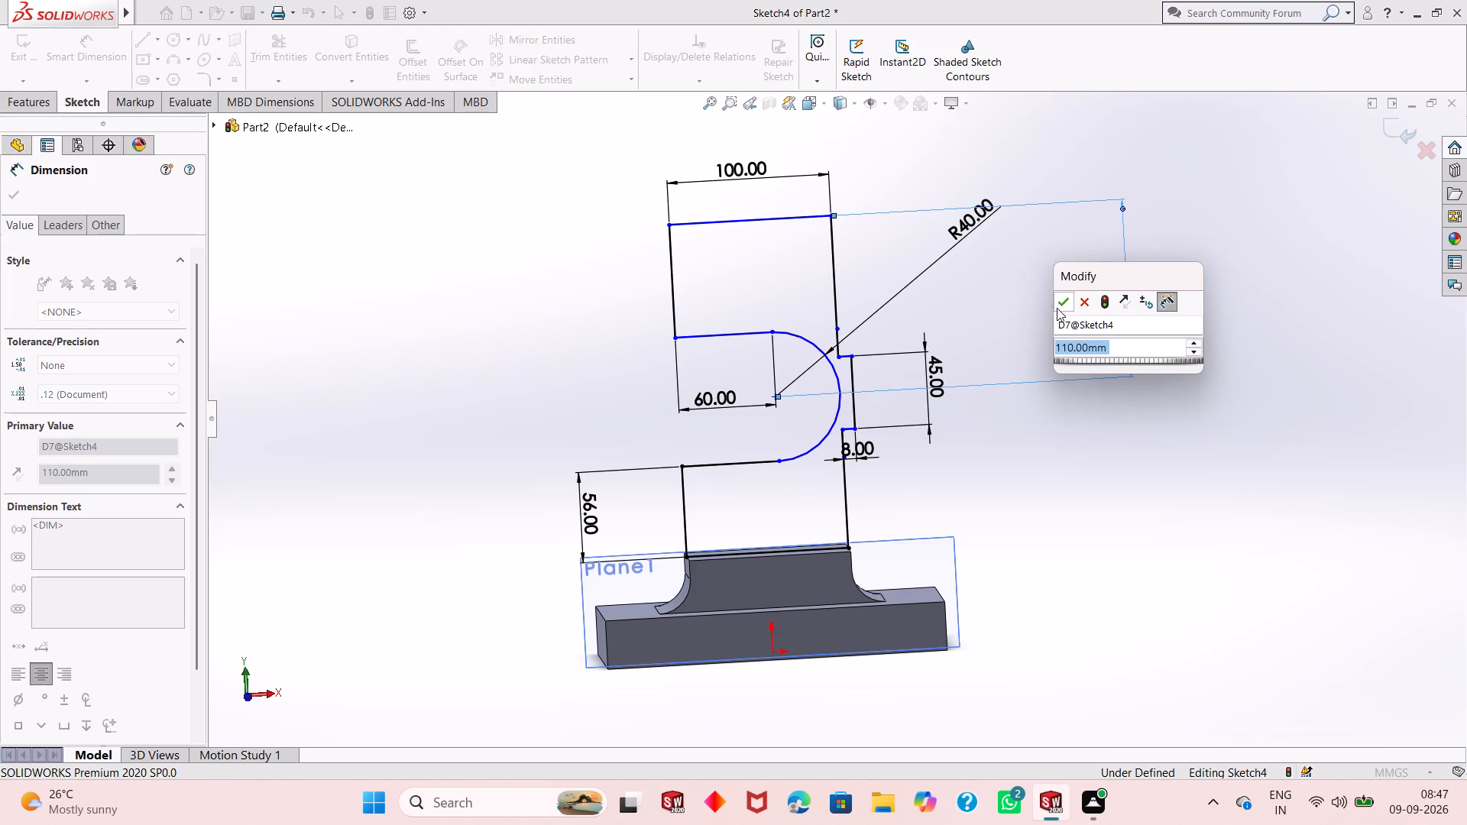
left_click(1060, 306)
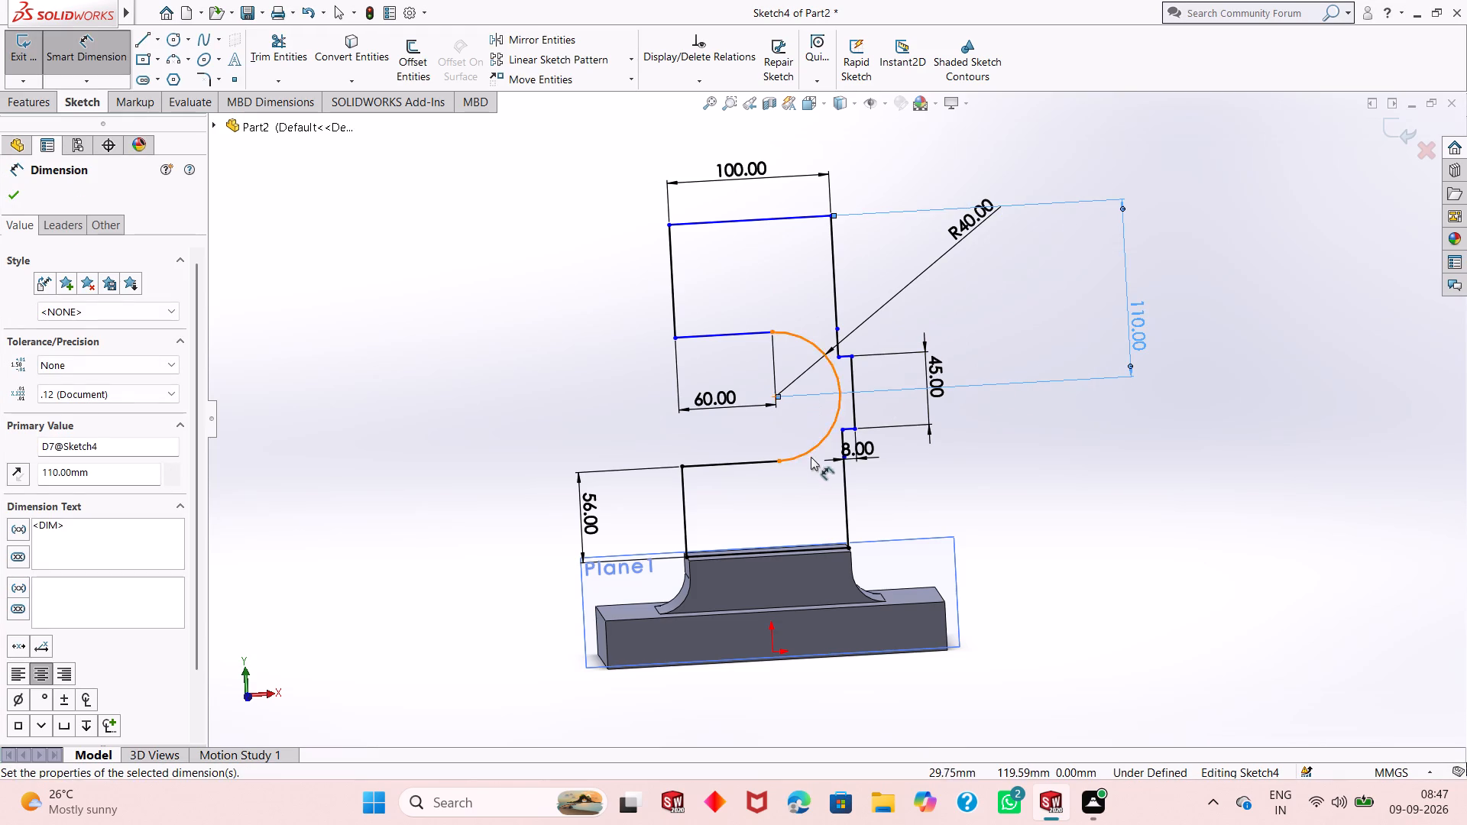
Dimension the horizontal distance from the recess arc's lower end to the side step's outer lower corner.
left_click(778, 462)
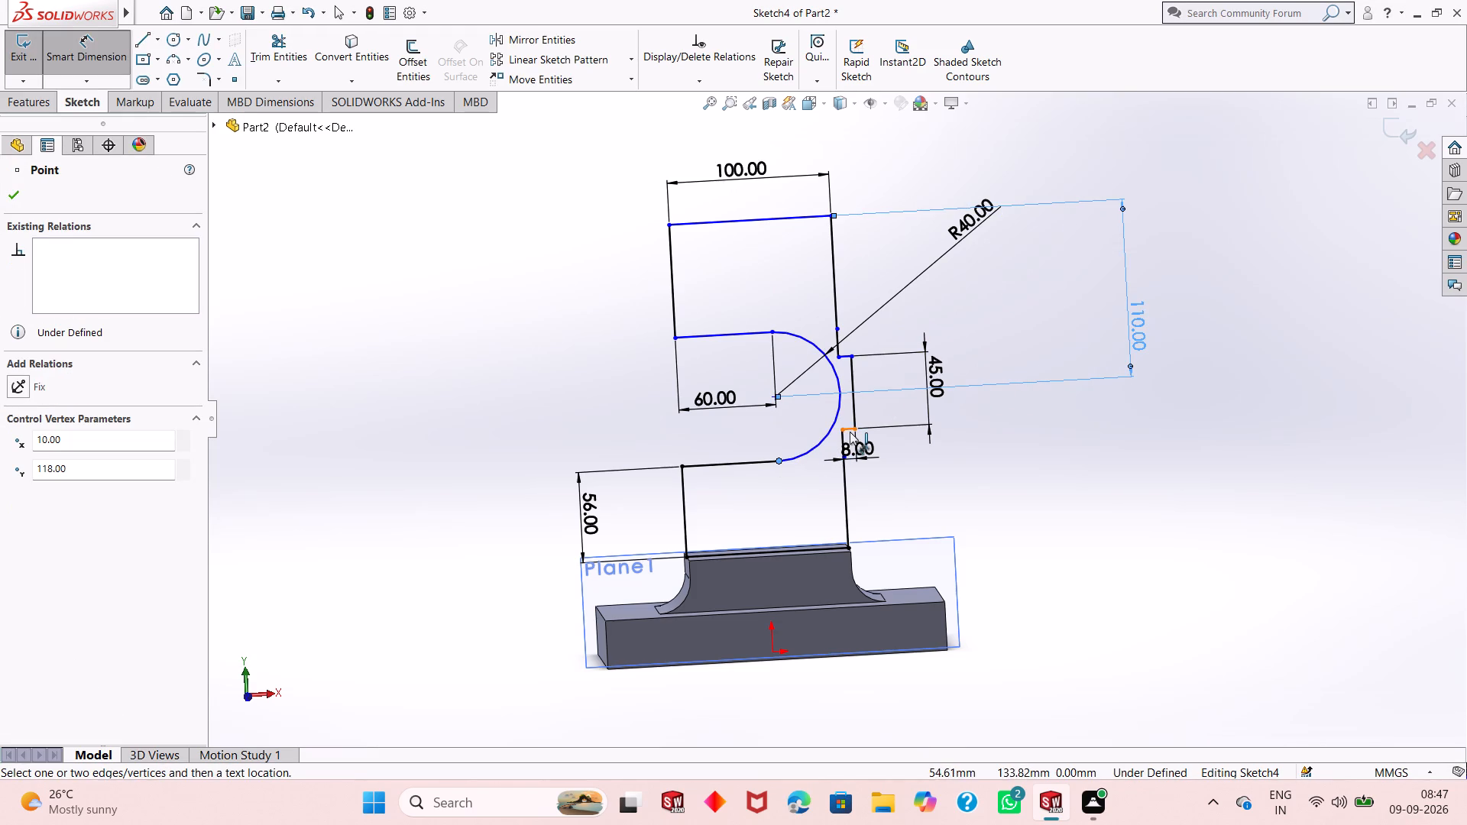
left_click(855, 428)
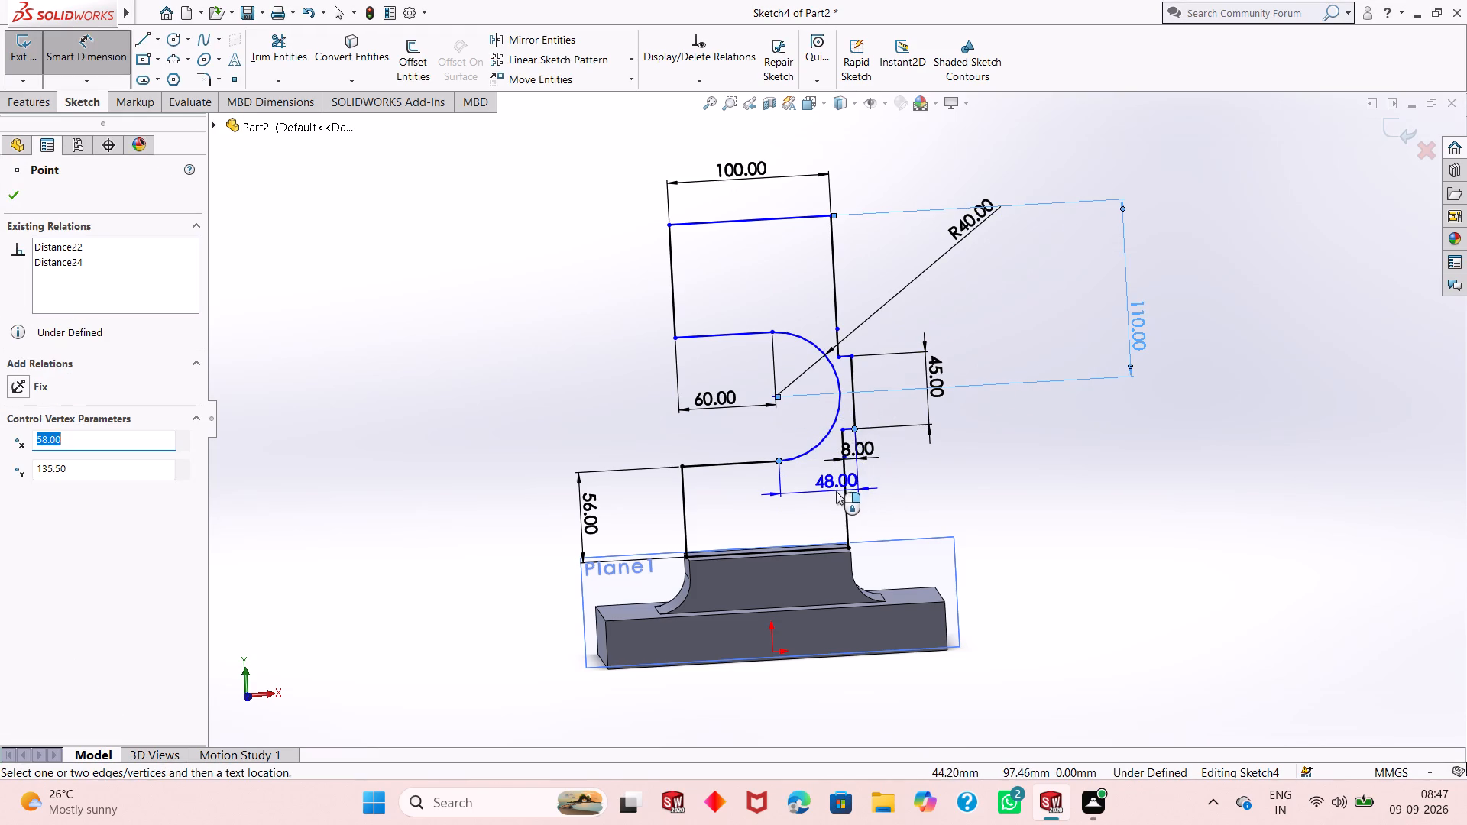
left_click(836, 491)
left_click(774, 471)
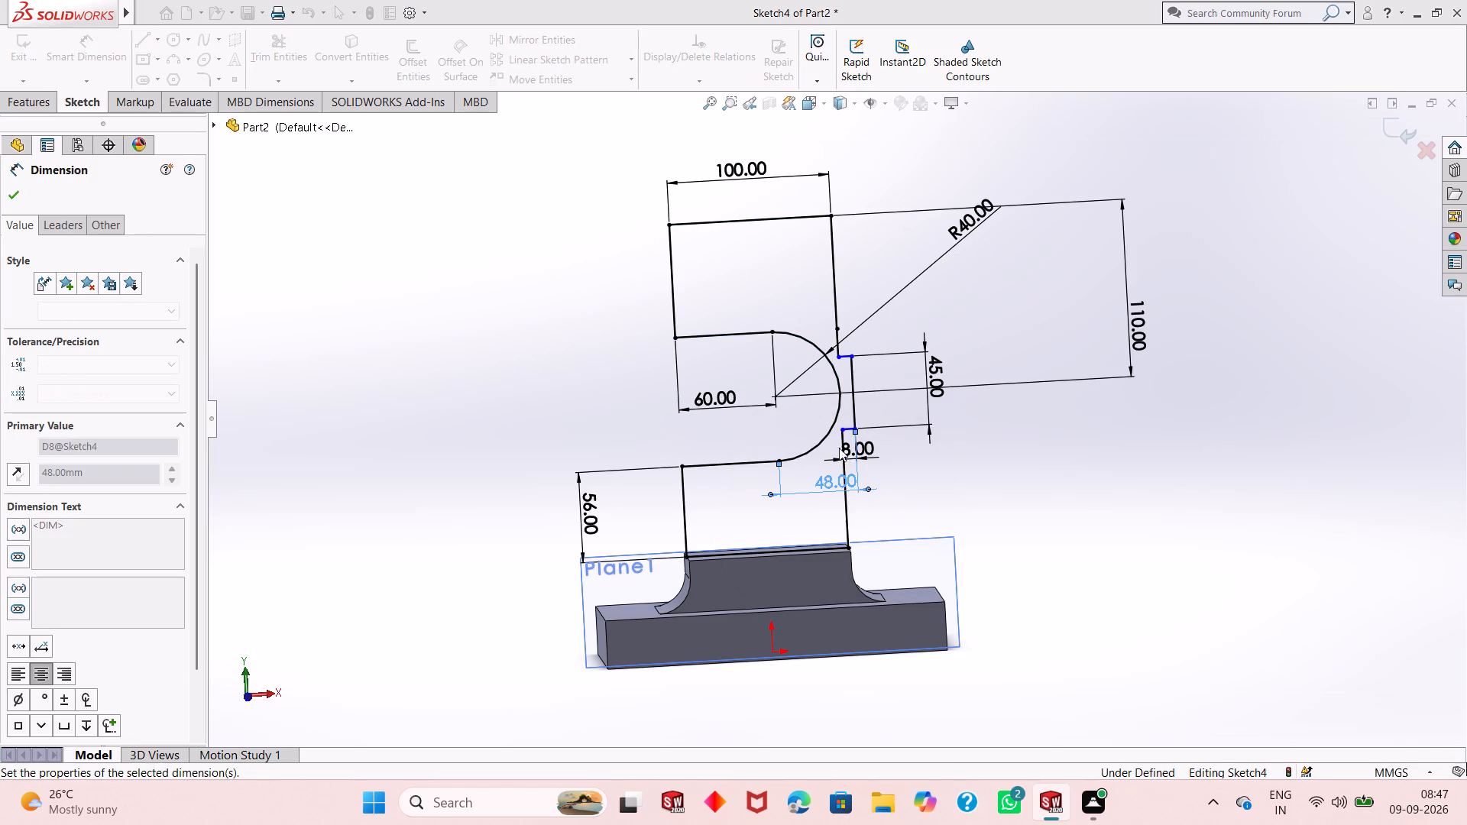
Dimension the vertical distance from the side step's upper inner corner to the centre of the recess arc.
scroll(839, 400, "down", 3)
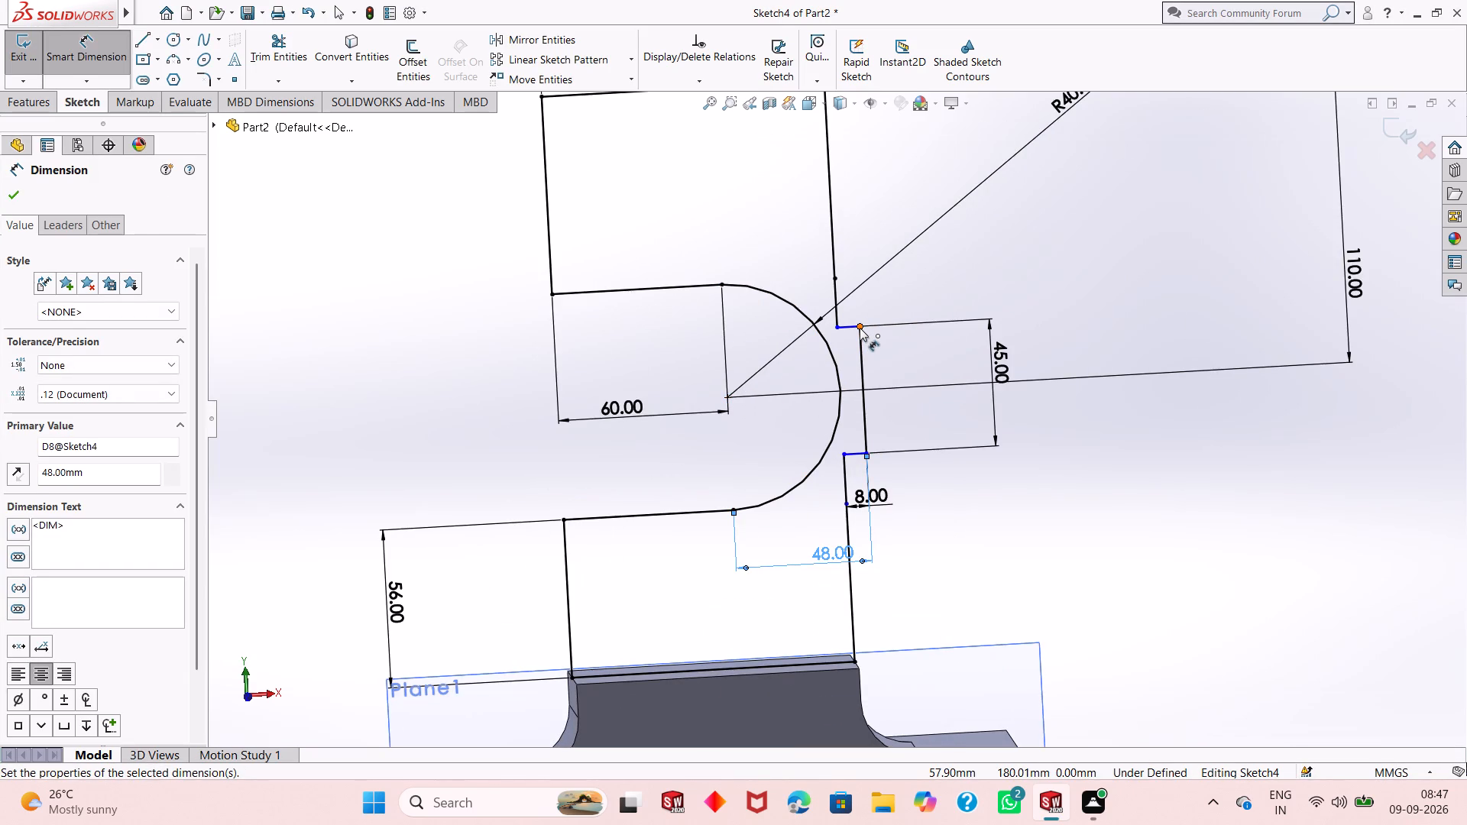
scroll(860, 328, "down", 3)
scroll(860, 328, "up", 6)
scroll(864, 424, "down", 1)
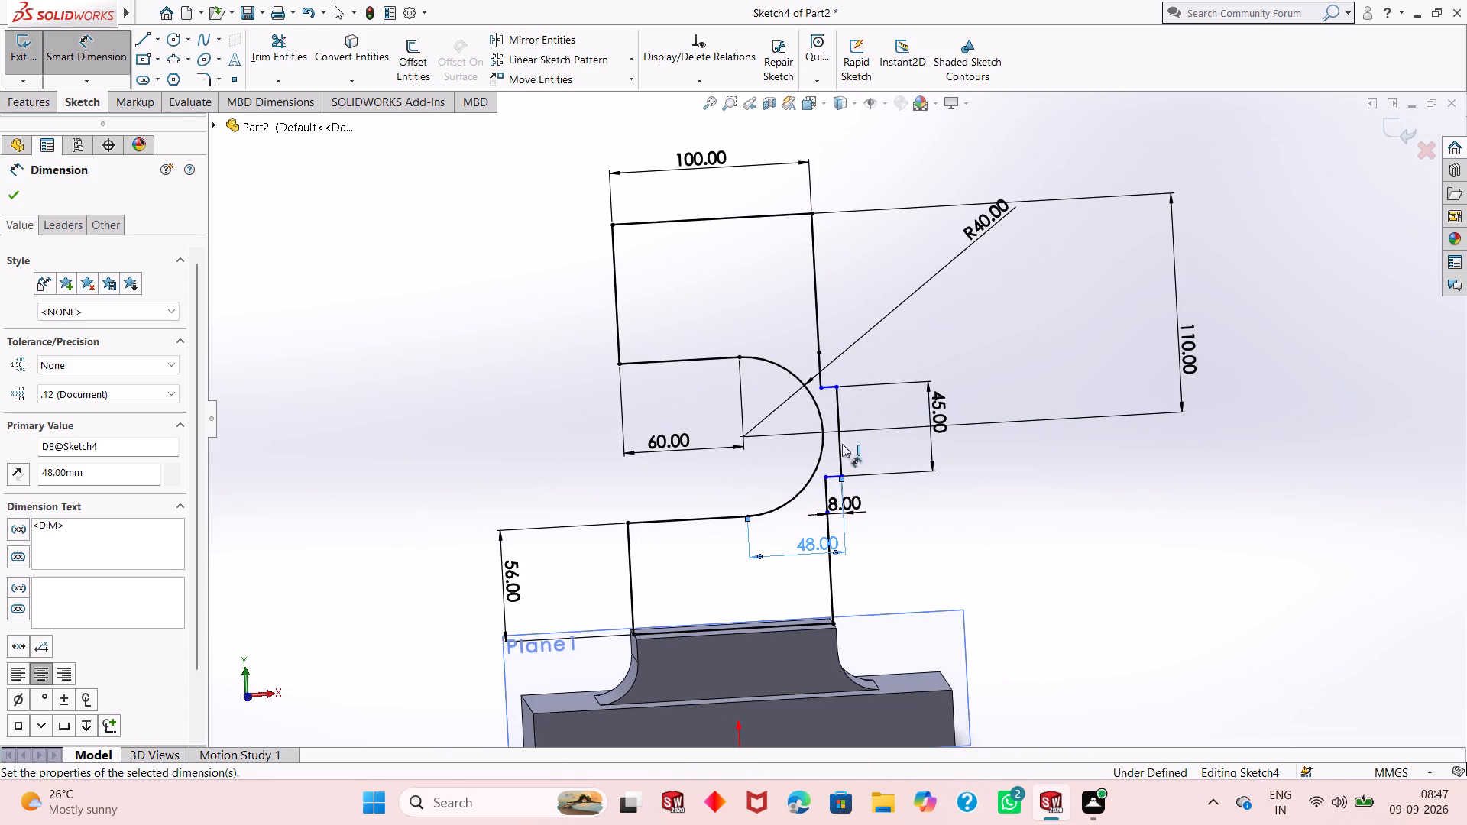
left_click(821, 392)
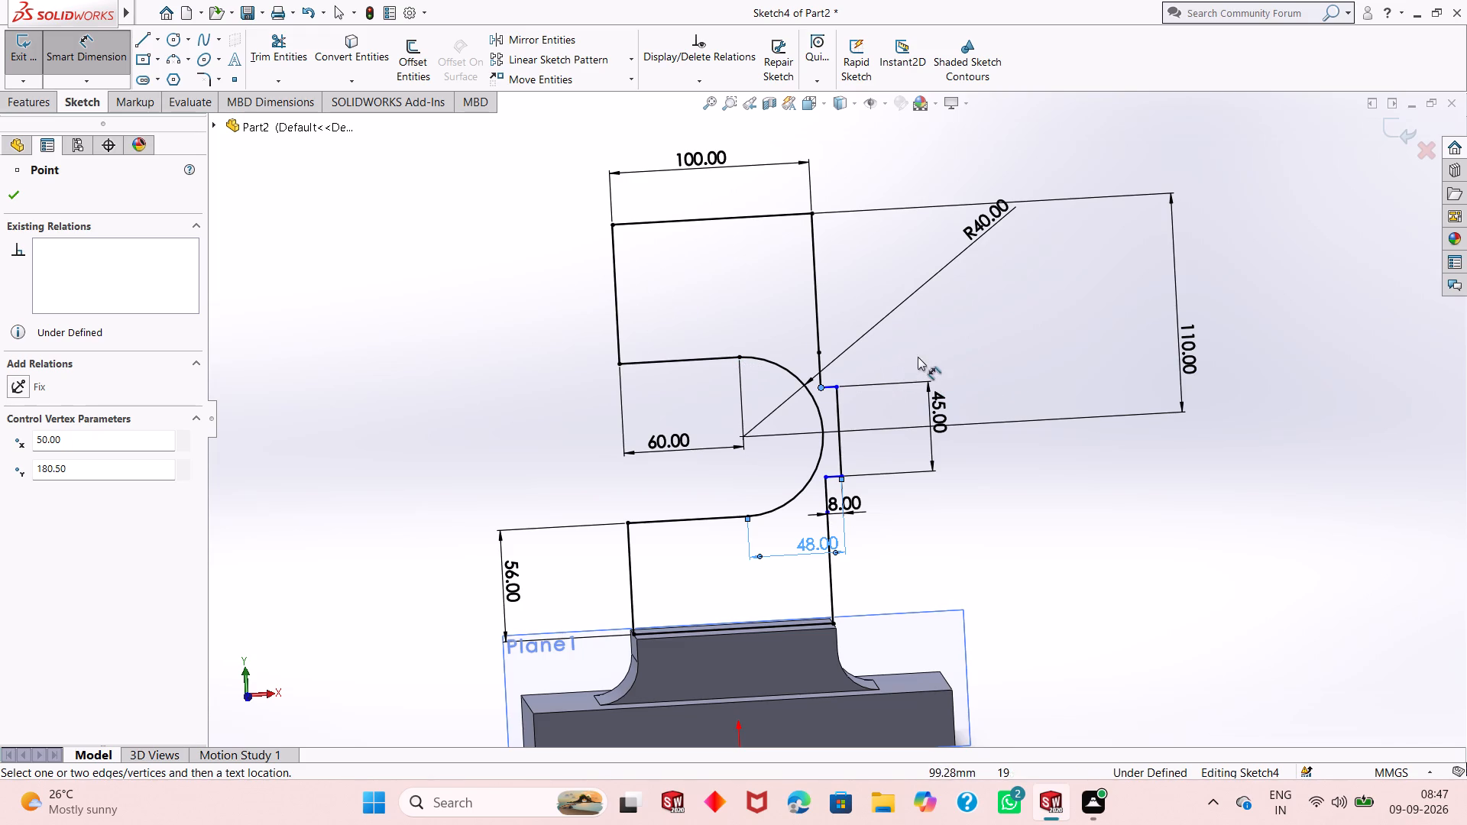
left_click(740, 438)
left_click(1046, 382)
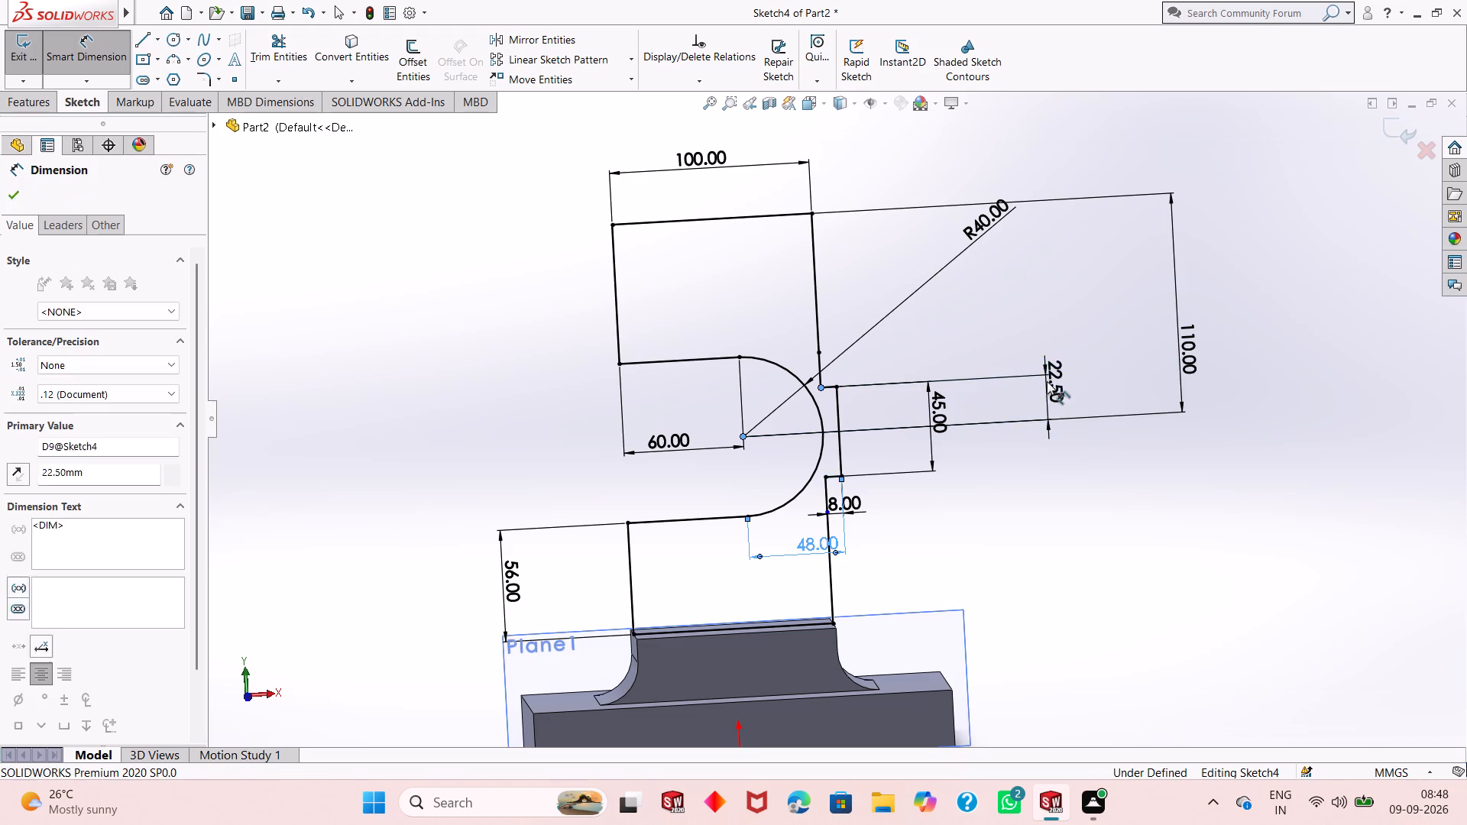
left_click(983, 359)
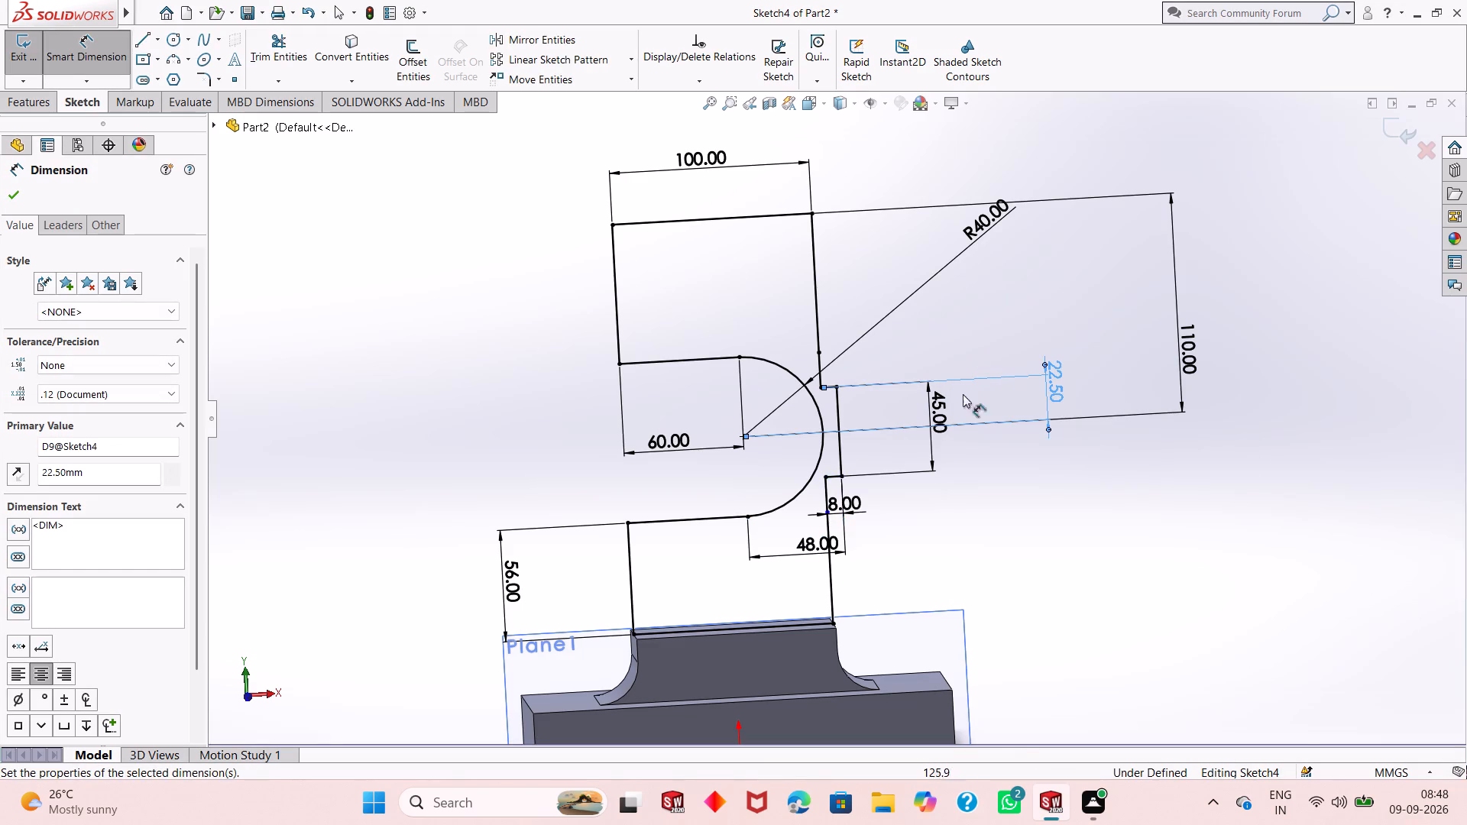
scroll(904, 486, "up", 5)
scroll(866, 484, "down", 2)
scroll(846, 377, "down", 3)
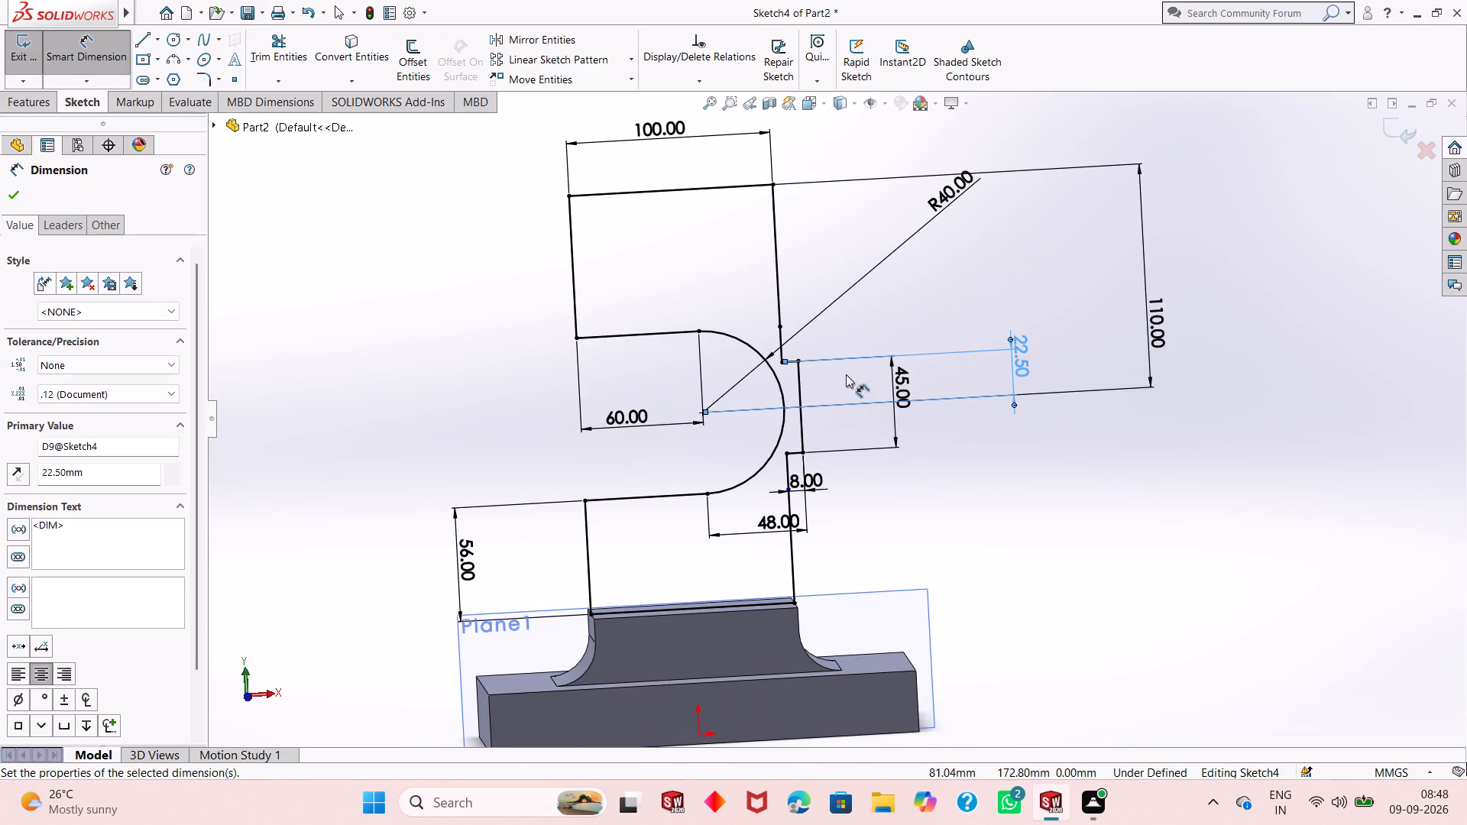
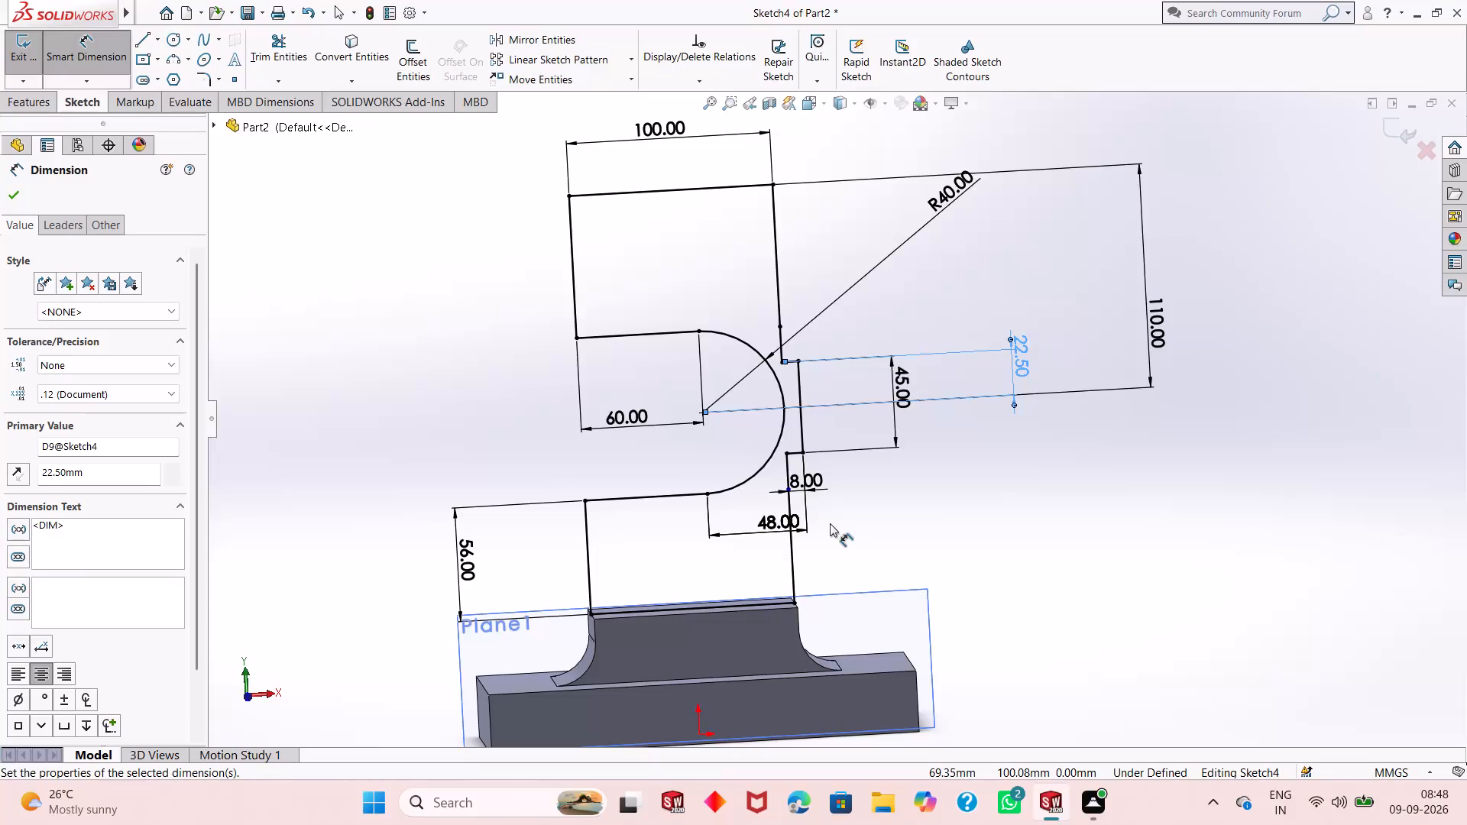
Finish dimensioning and examine the dimensioned upright profile and its position on the base from several angles.
scroll(830, 522, "up", 1)
scroll(830, 497, "down", 1)
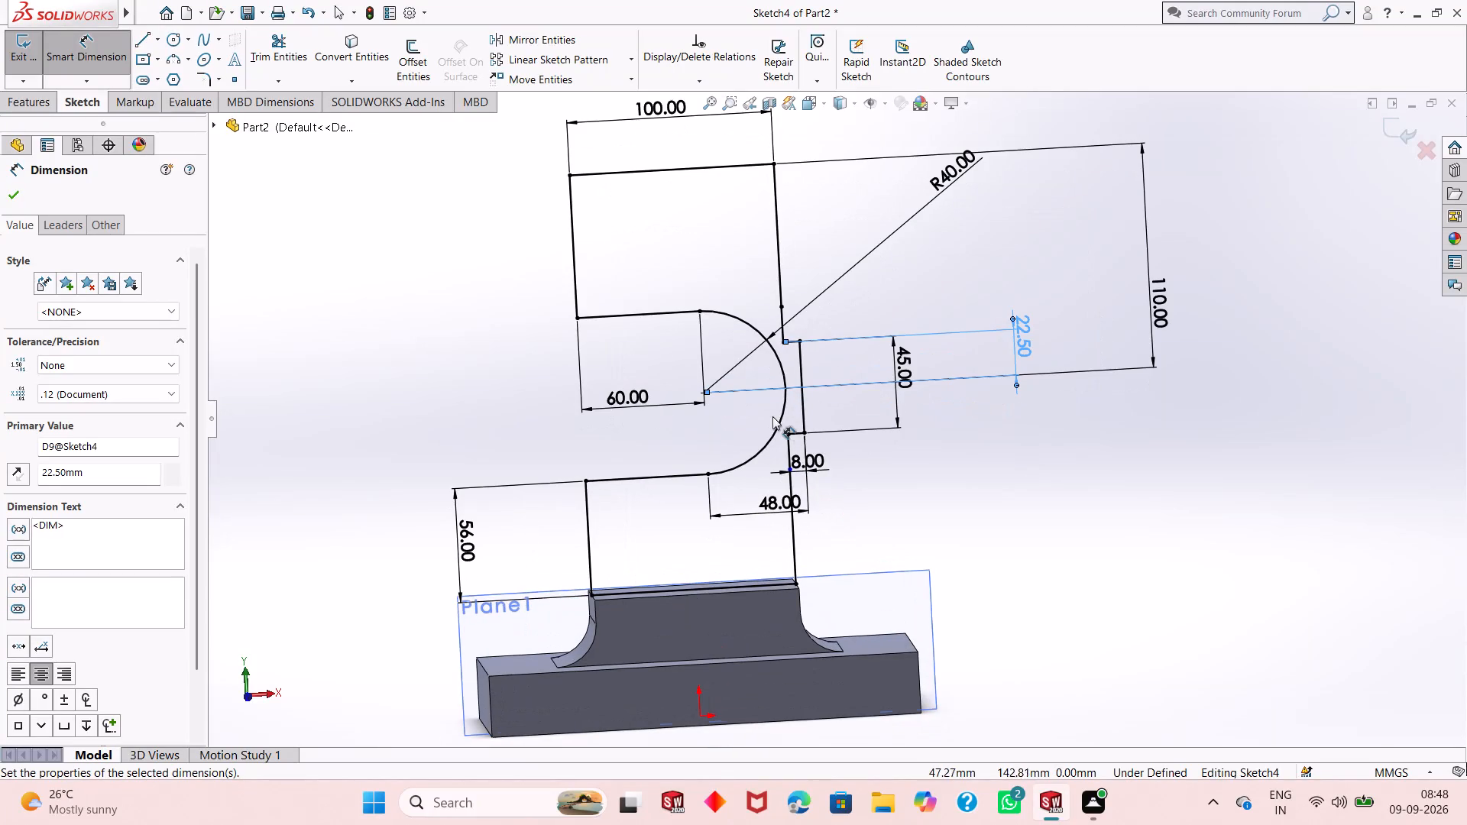
middle_click_drag(896, 474, 833, 552)
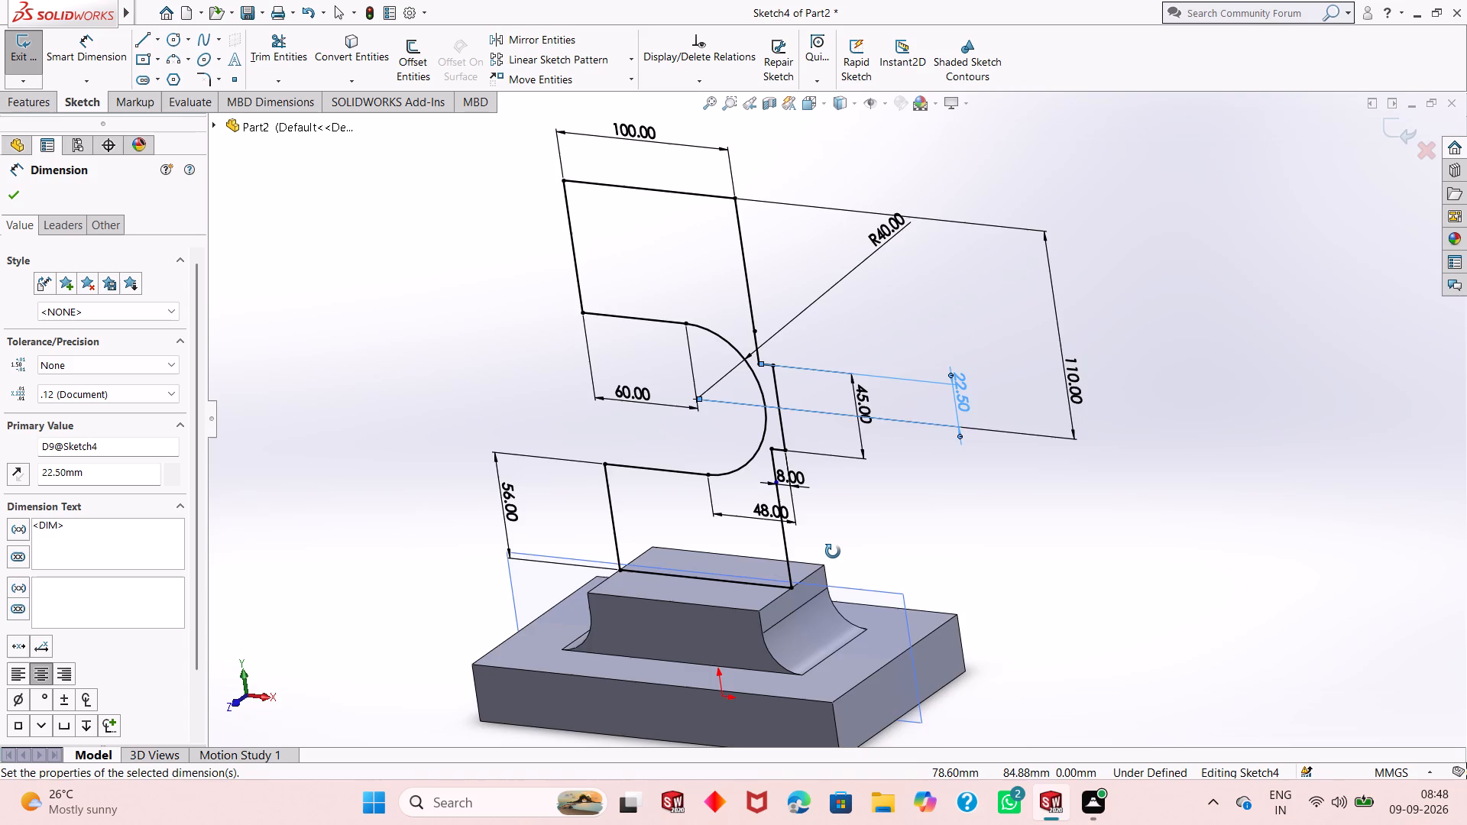
middle_click_drag(833, 552, 918, 497)
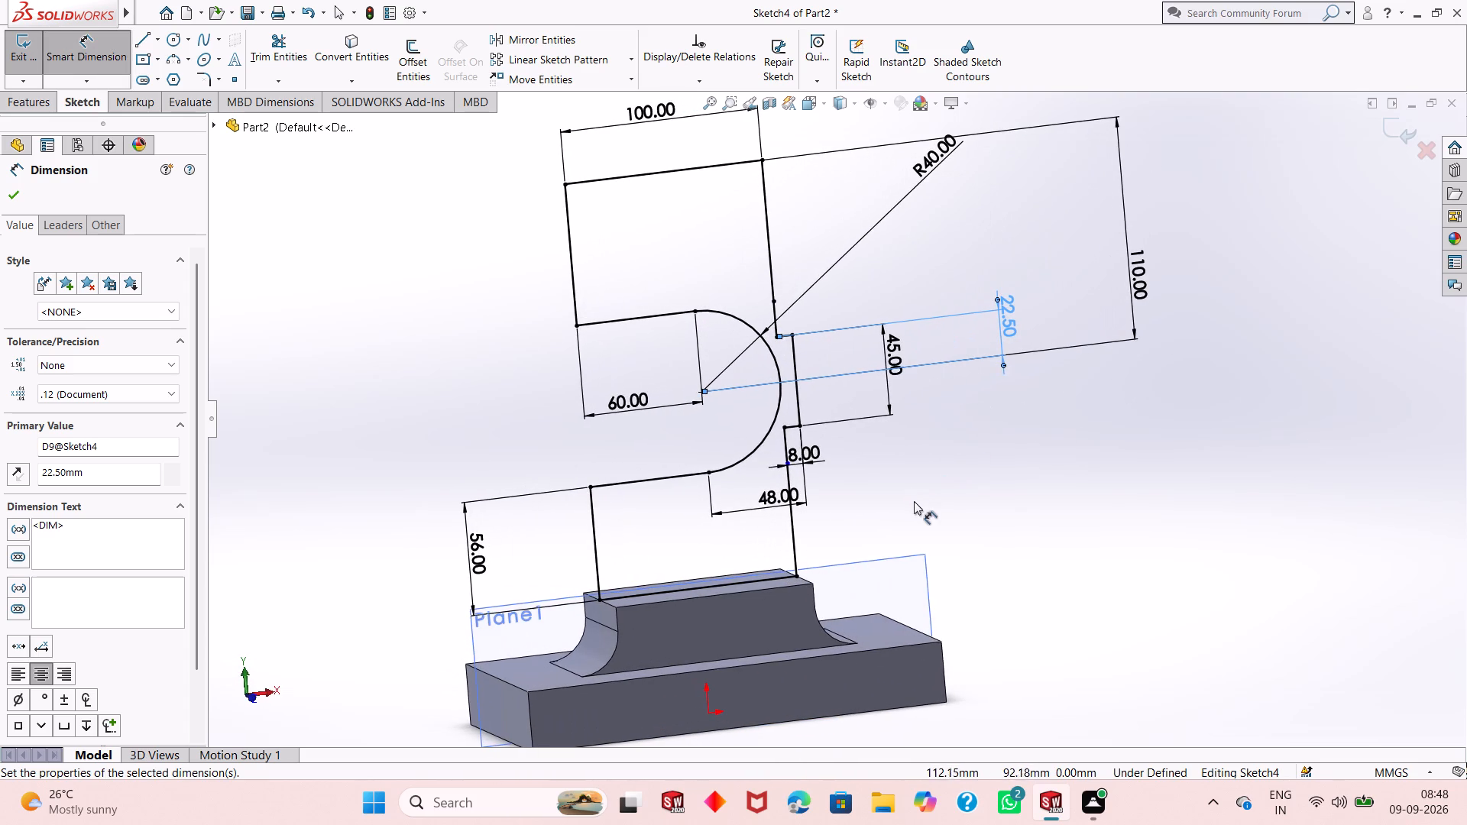
right_click(914, 505)
left_click(980, 552)
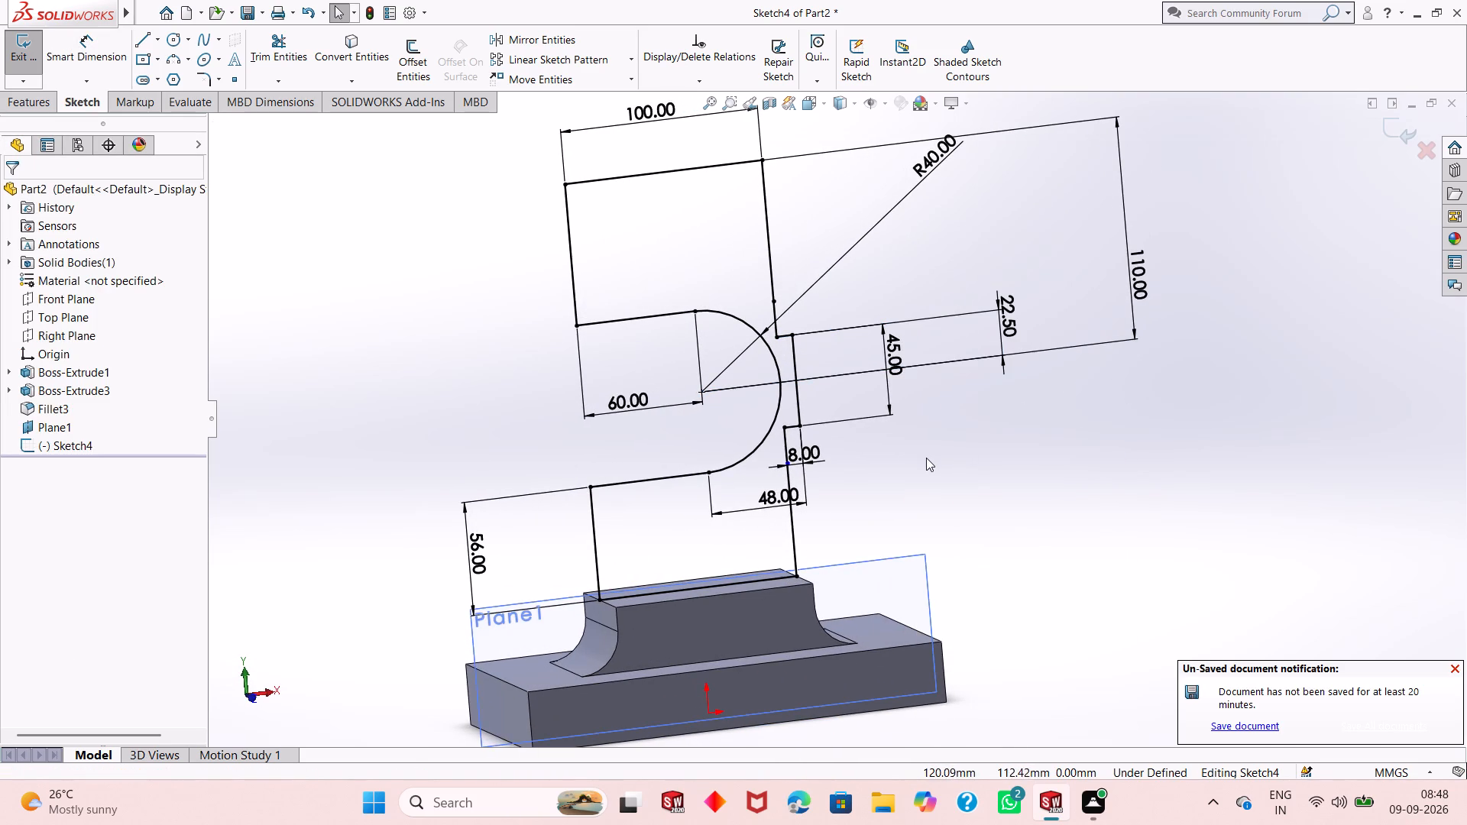
middle_click_drag(926, 459, 902, 402)
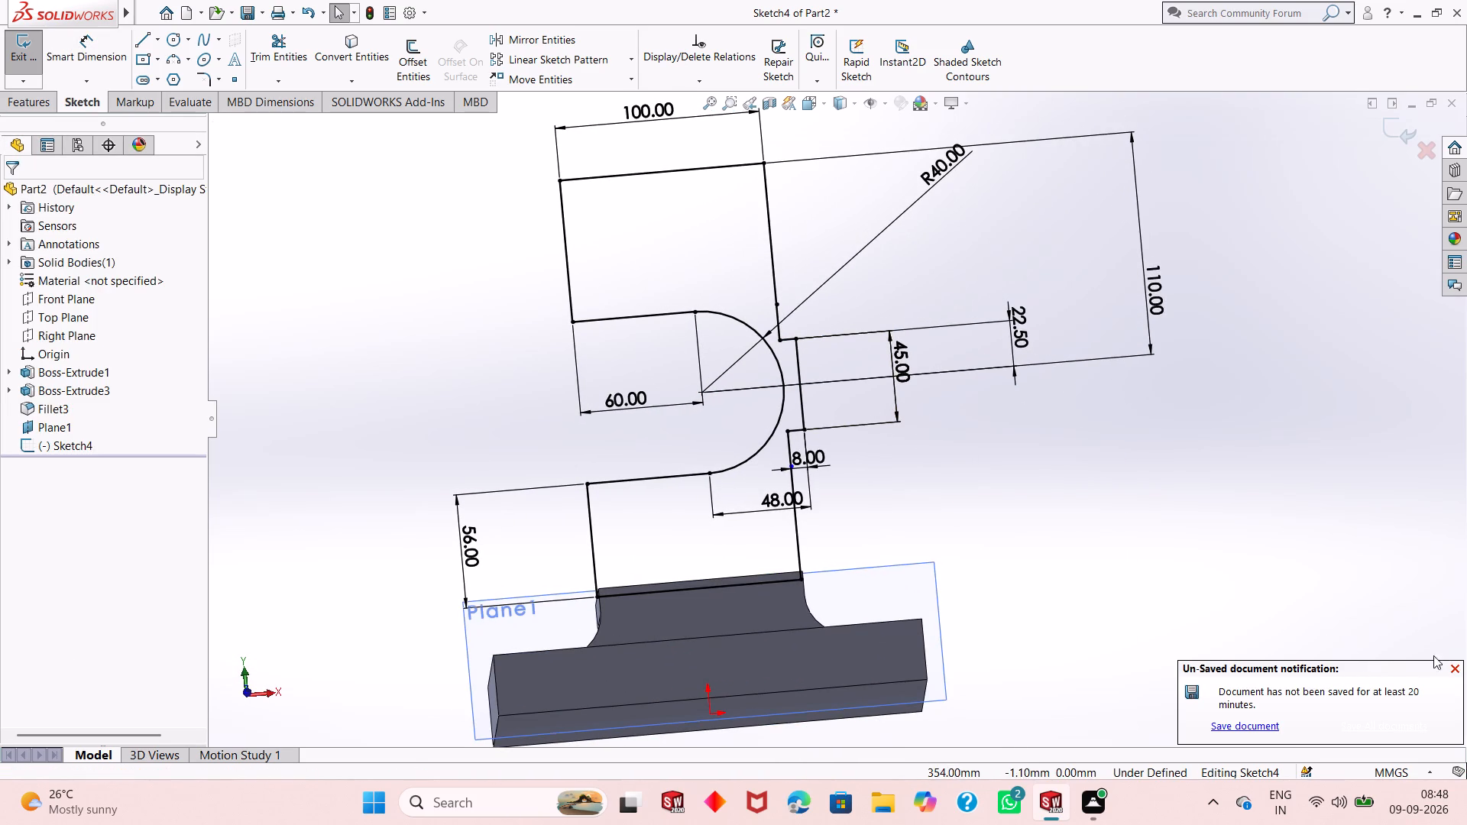
left_click(1449, 665)
scroll(602, 549, "up", 1)
scroll(660, 525, "down", 1)
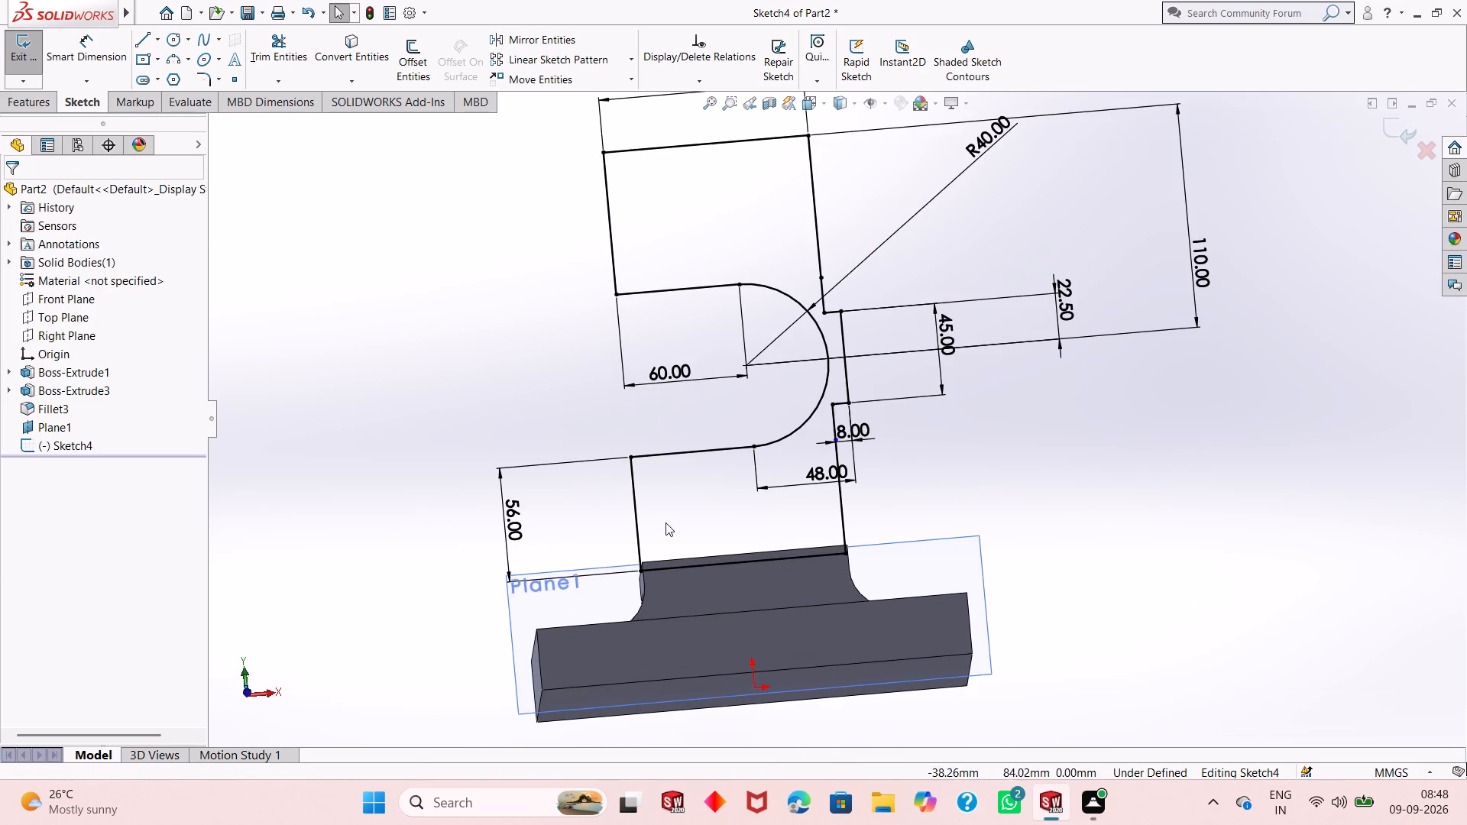
middle_click_drag(730, 498, 568, 620)
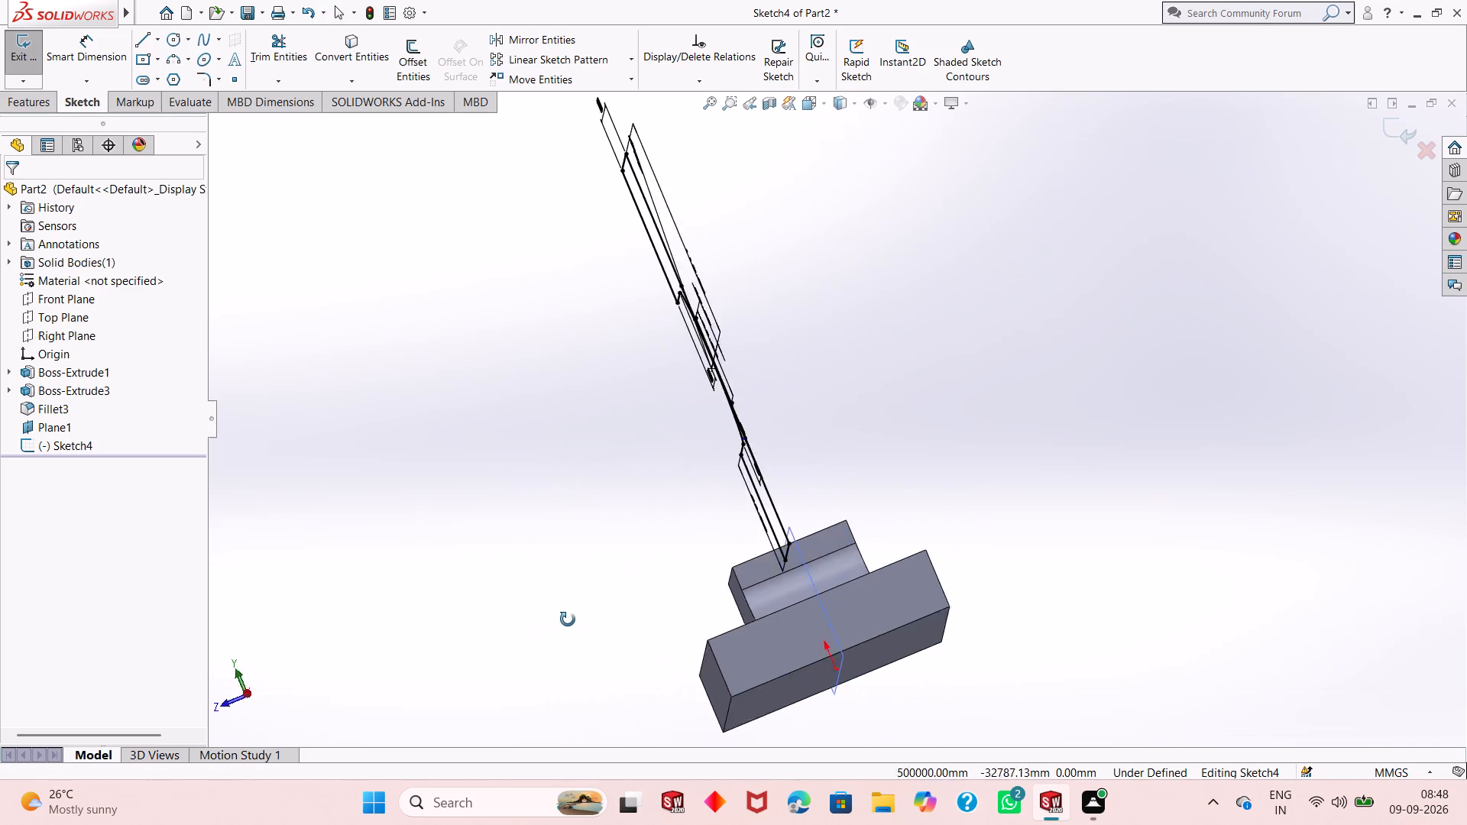
middle_click_drag(568, 620, 787, 568)
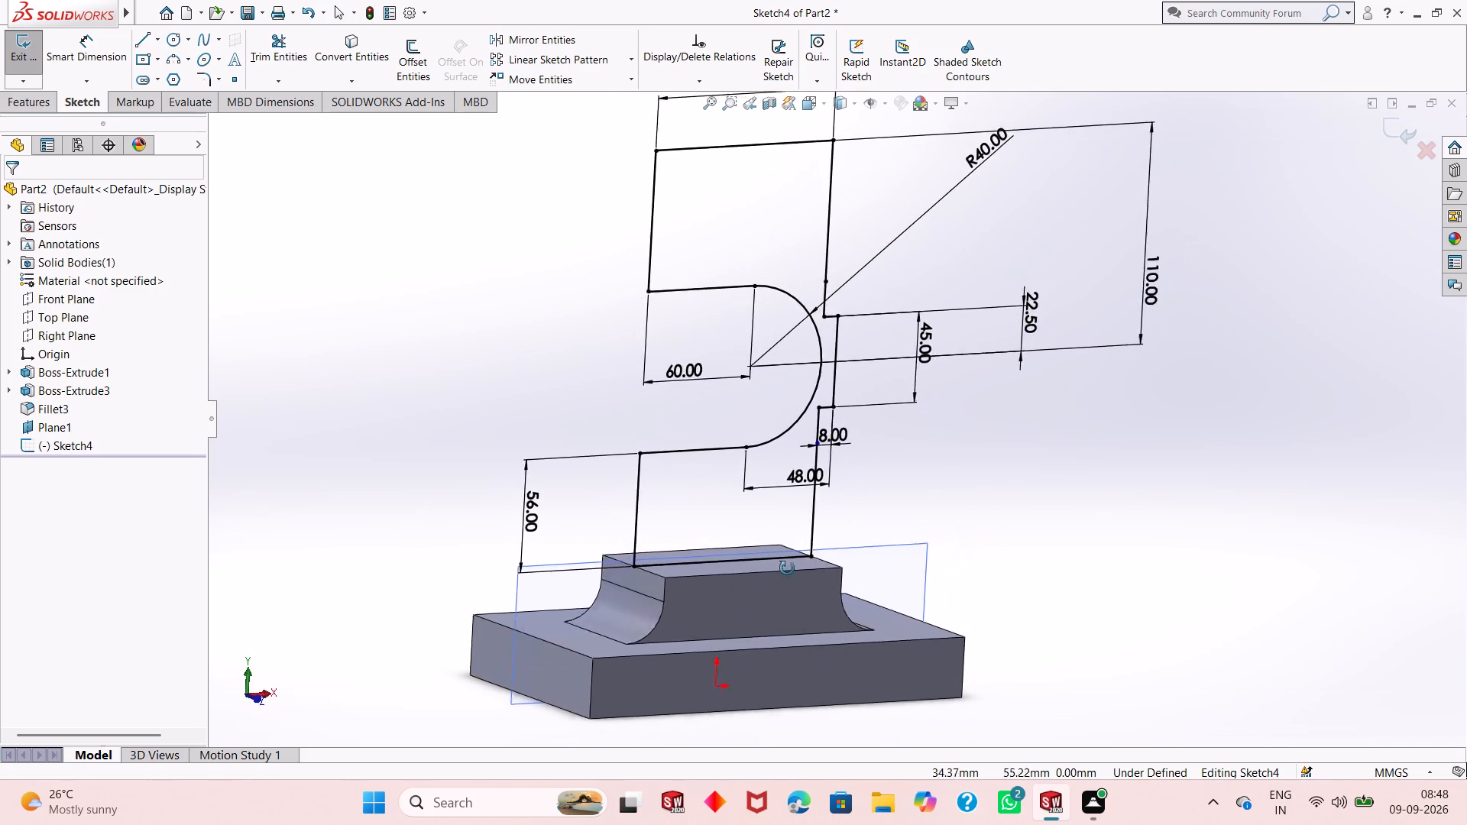
middle_click_drag(787, 568, 691, 539)
scroll(694, 507, "up", 1)
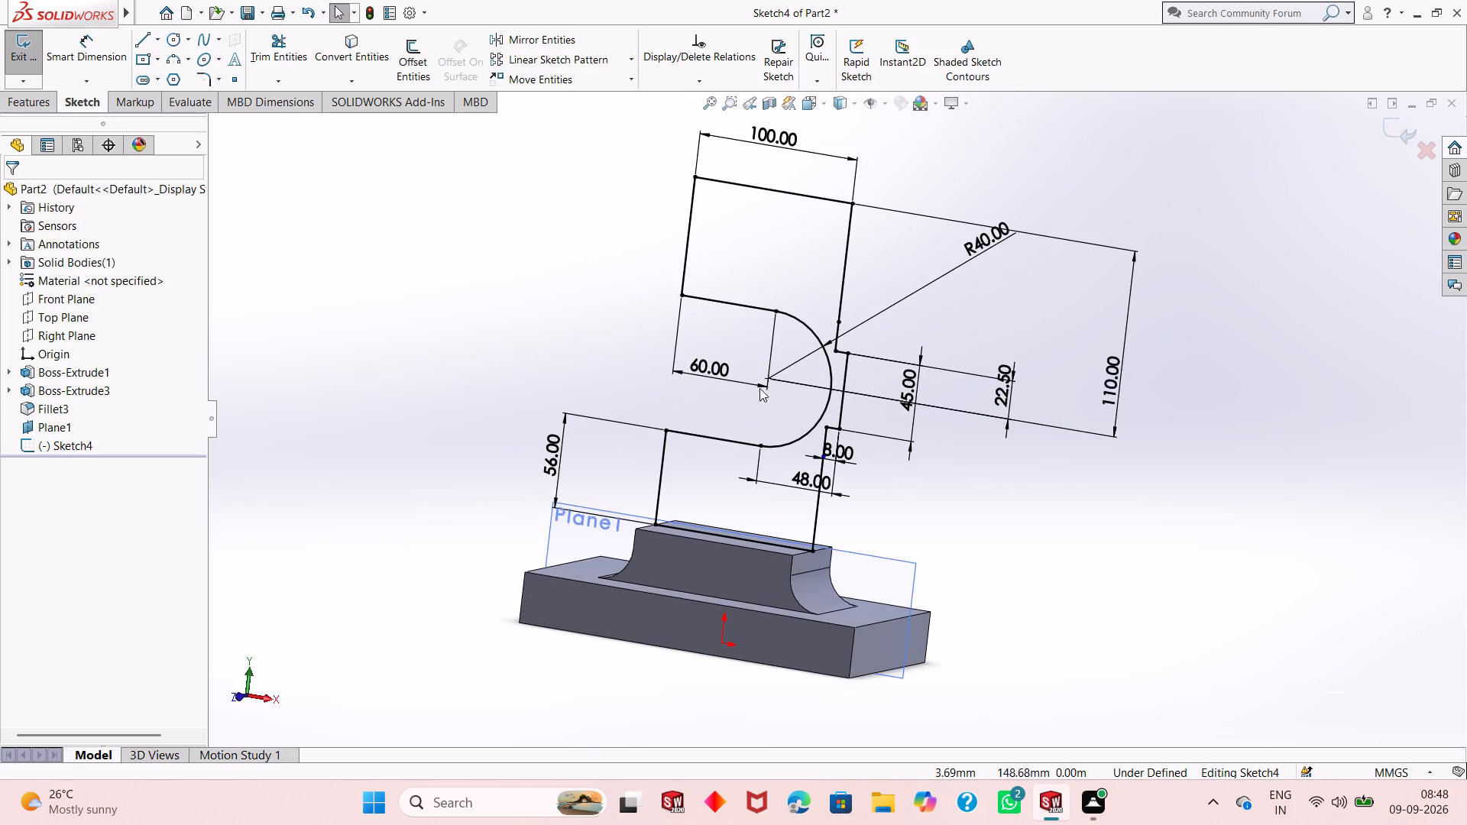
middle_click_drag(1012, 519, 1055, 550)
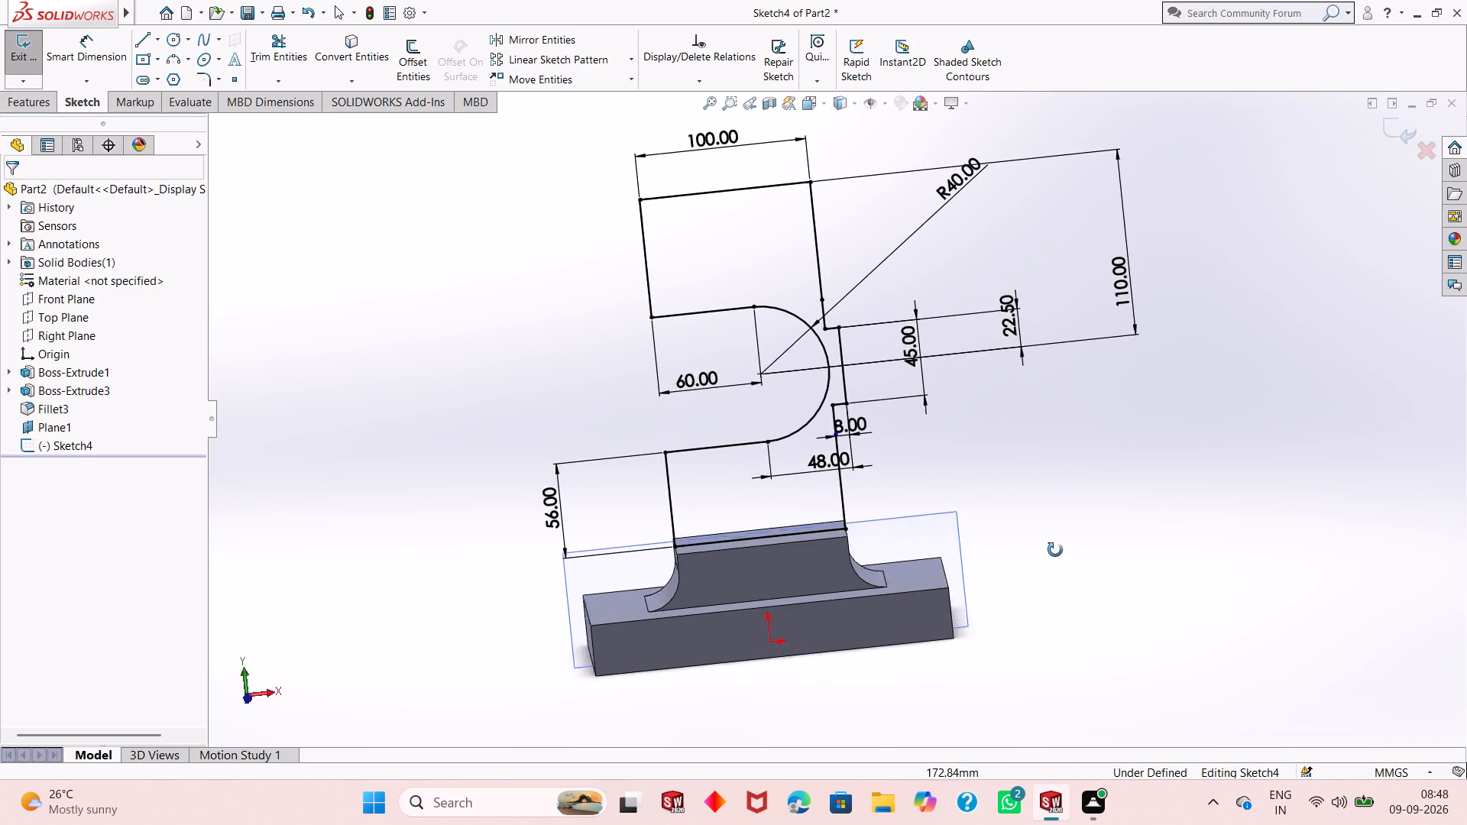
middle_click_drag(1055, 550, 1050, 565)
scroll(720, 536, "up", 1)
middle_click_drag(752, 513, 753, 513)
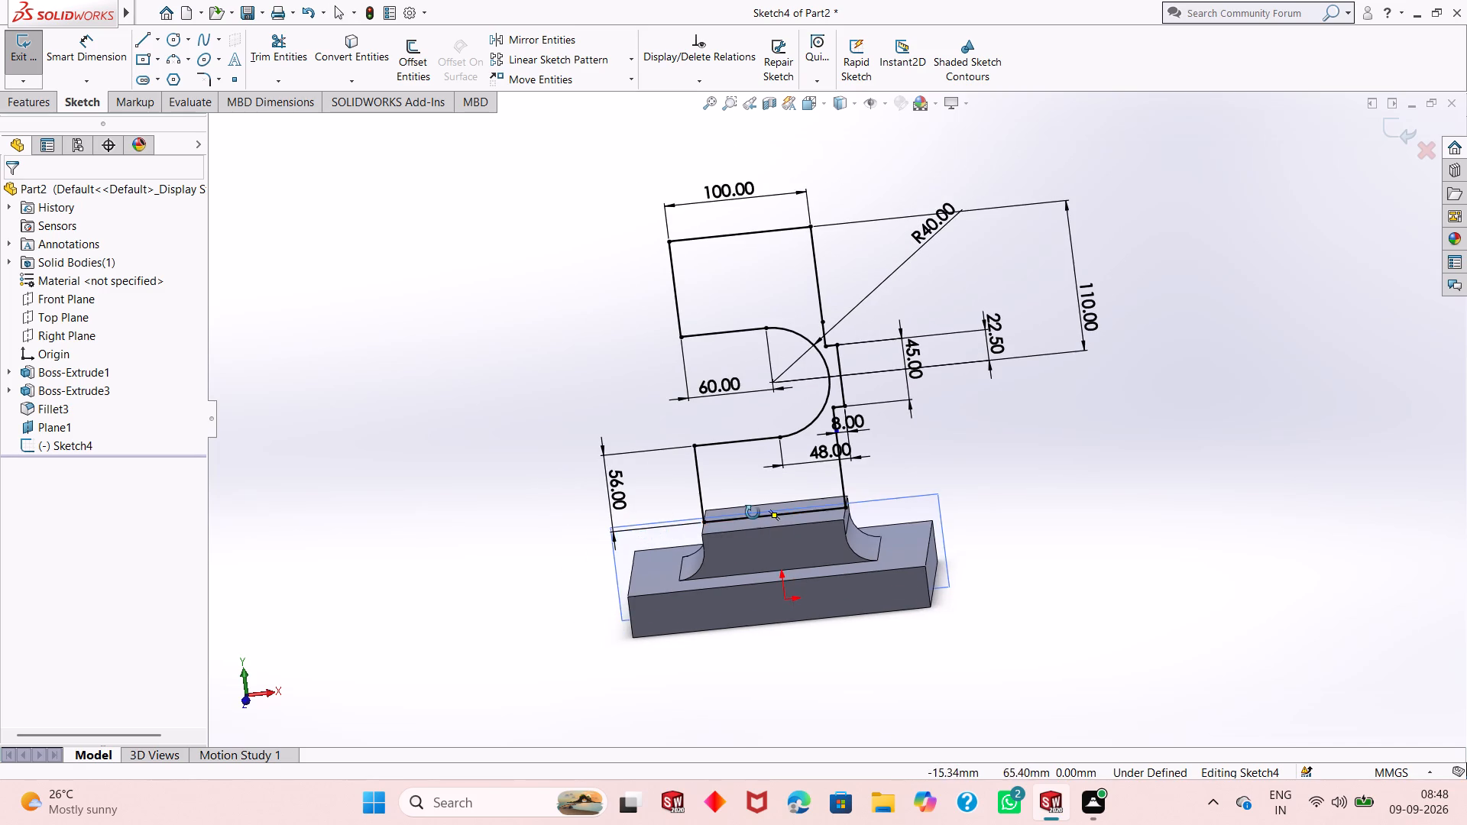
middle_click_drag(753, 513, 767, 477)
middle_click_drag(963, 603, 921, 608)
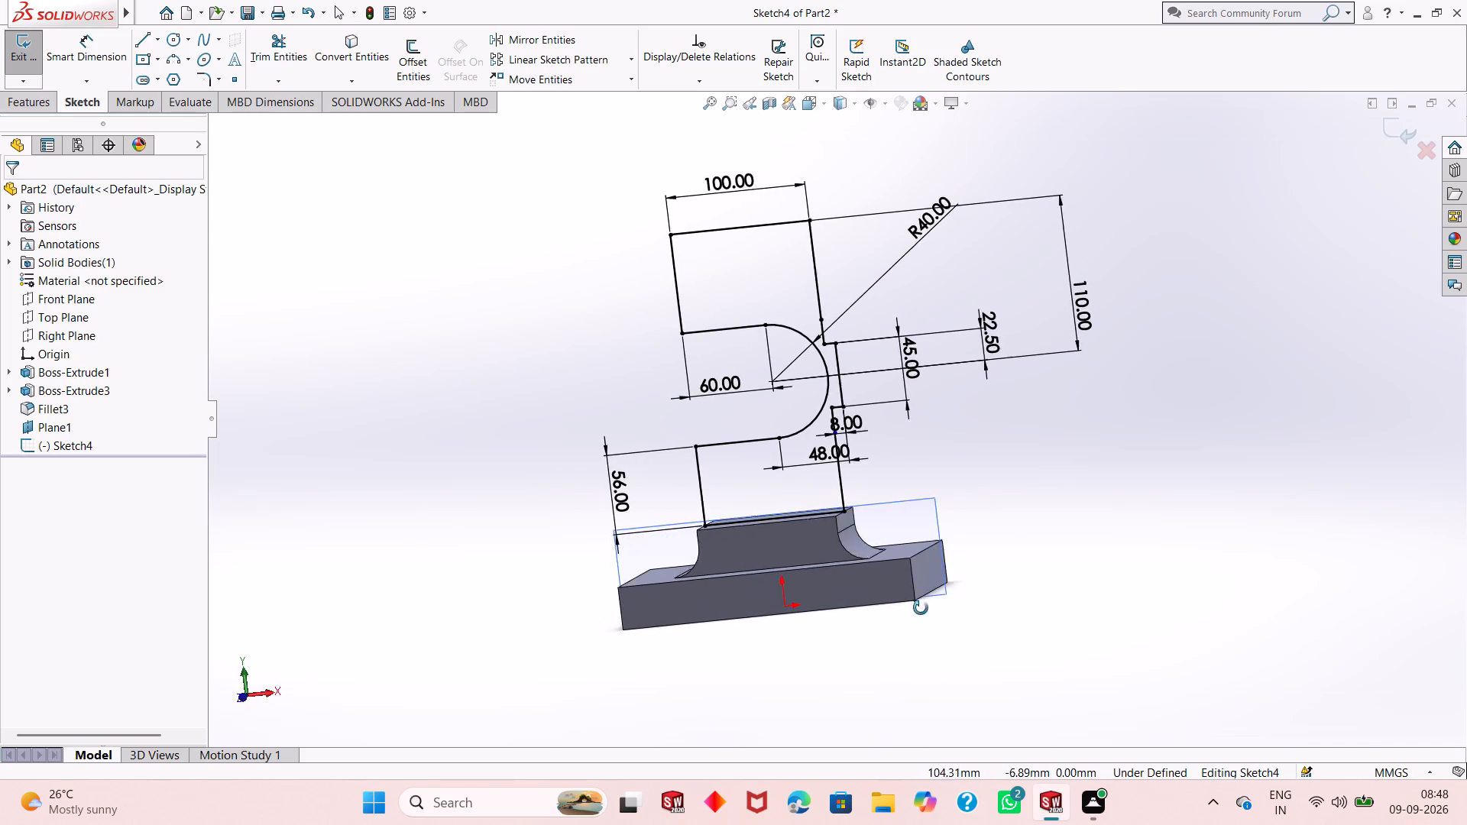
middle_click_drag(921, 608, 891, 629)
scroll(837, 442, "down", 4)
scroll(782, 486, "up", 4)
scroll(695, 347, "down", 2)
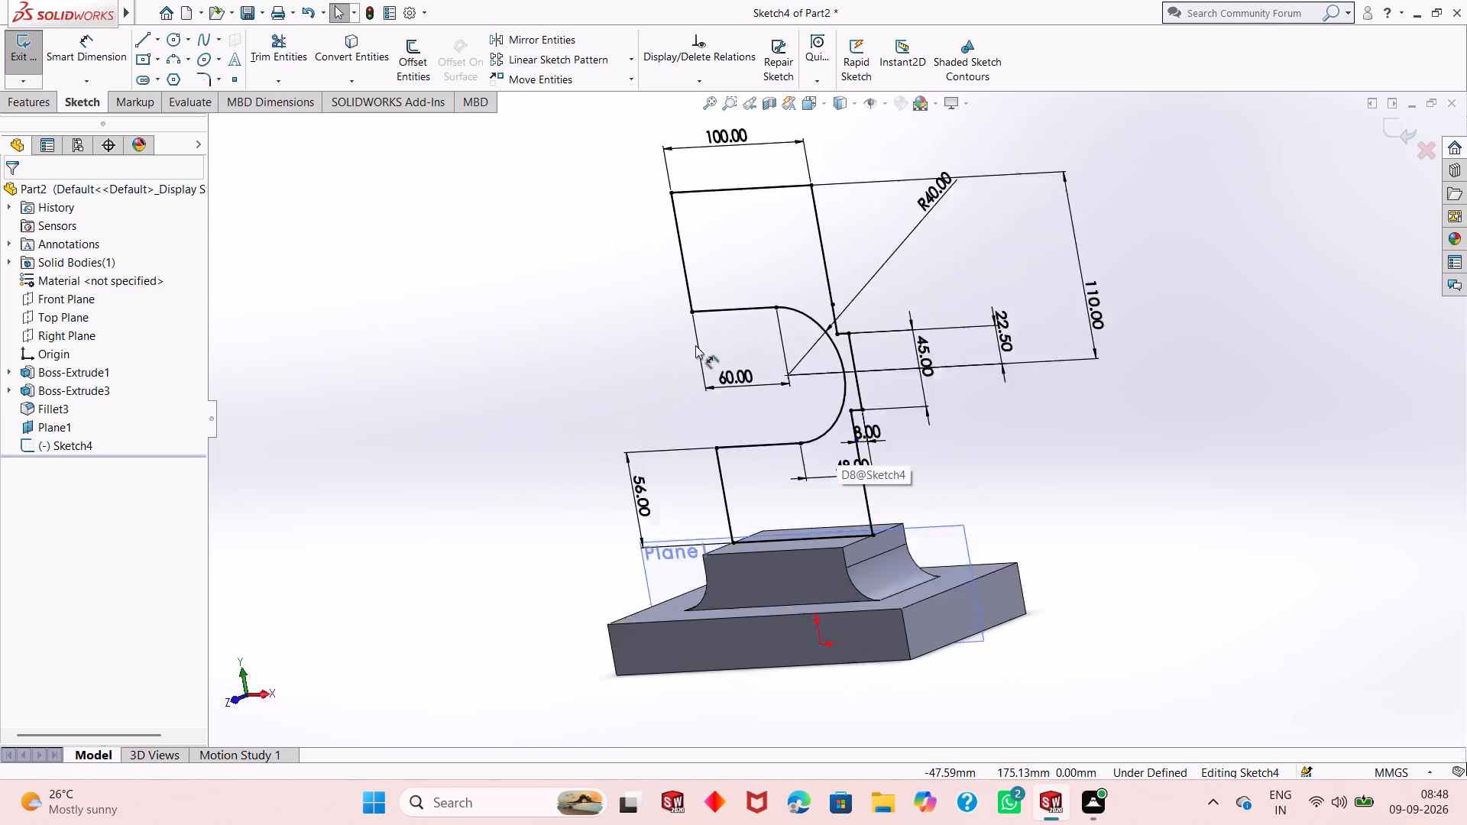
scroll(695, 345, "down", 1)
scroll(847, 457, "up", 2)
scroll(969, 413, "down", 1)
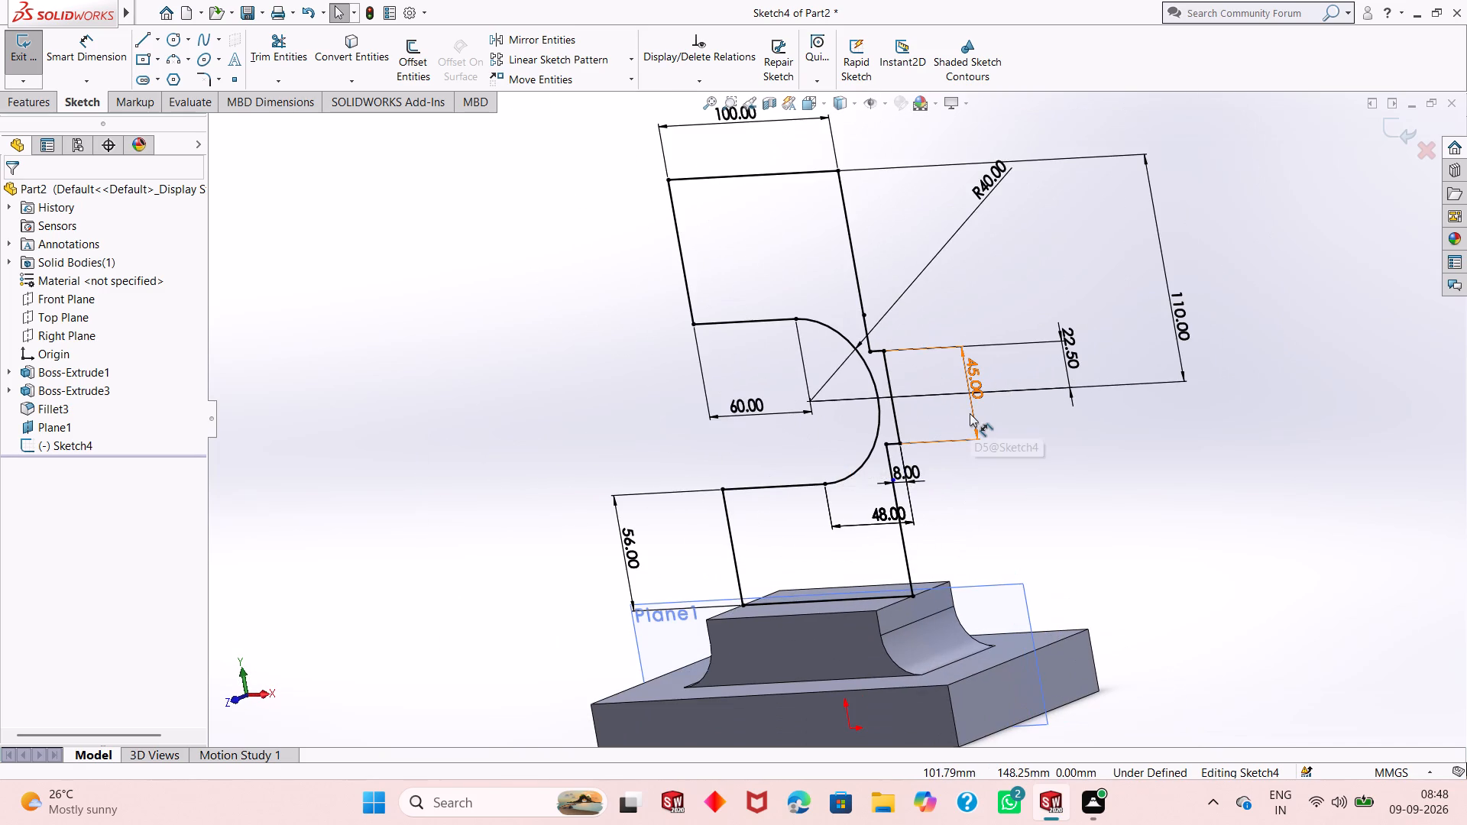
middle_click_drag(899, 442, 986, 437)
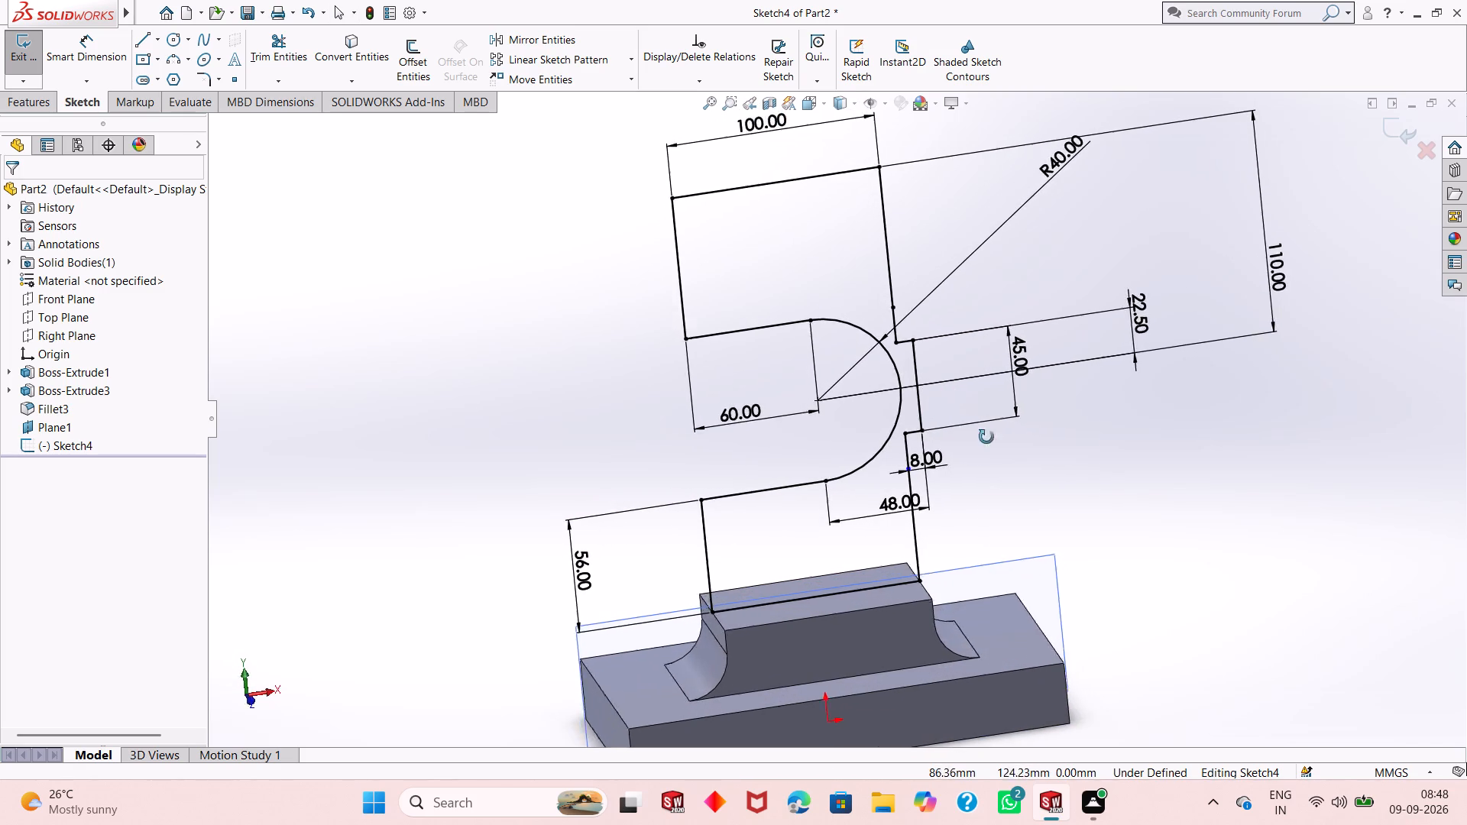
middle_click_drag(986, 437, 1250, 344)
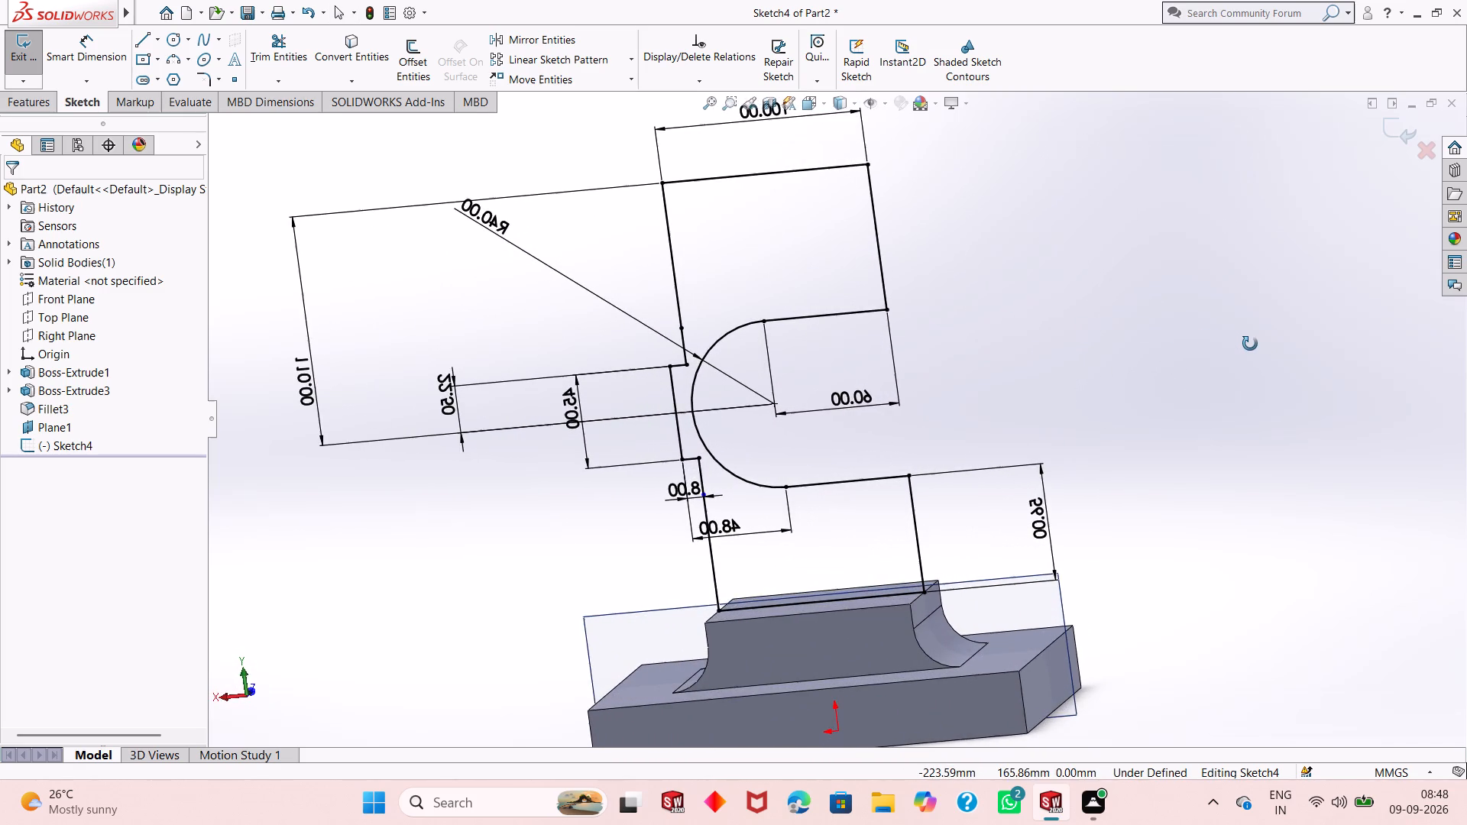
middle_click_drag(1250, 344, 980, 443)
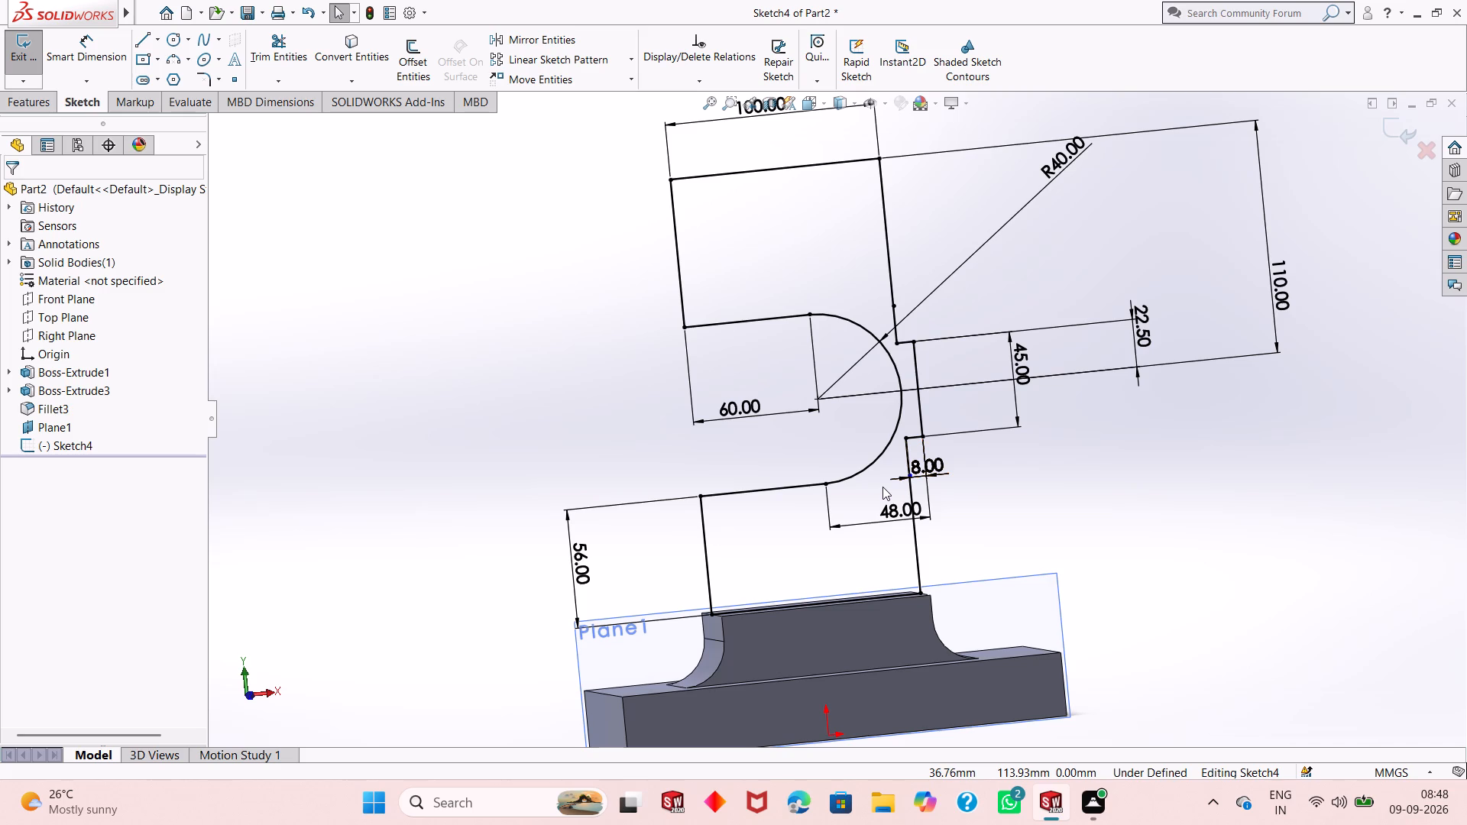
scroll(842, 526, "down", 1)
scroll(840, 504, "up", 3)
scroll(827, 412, "down", 1)
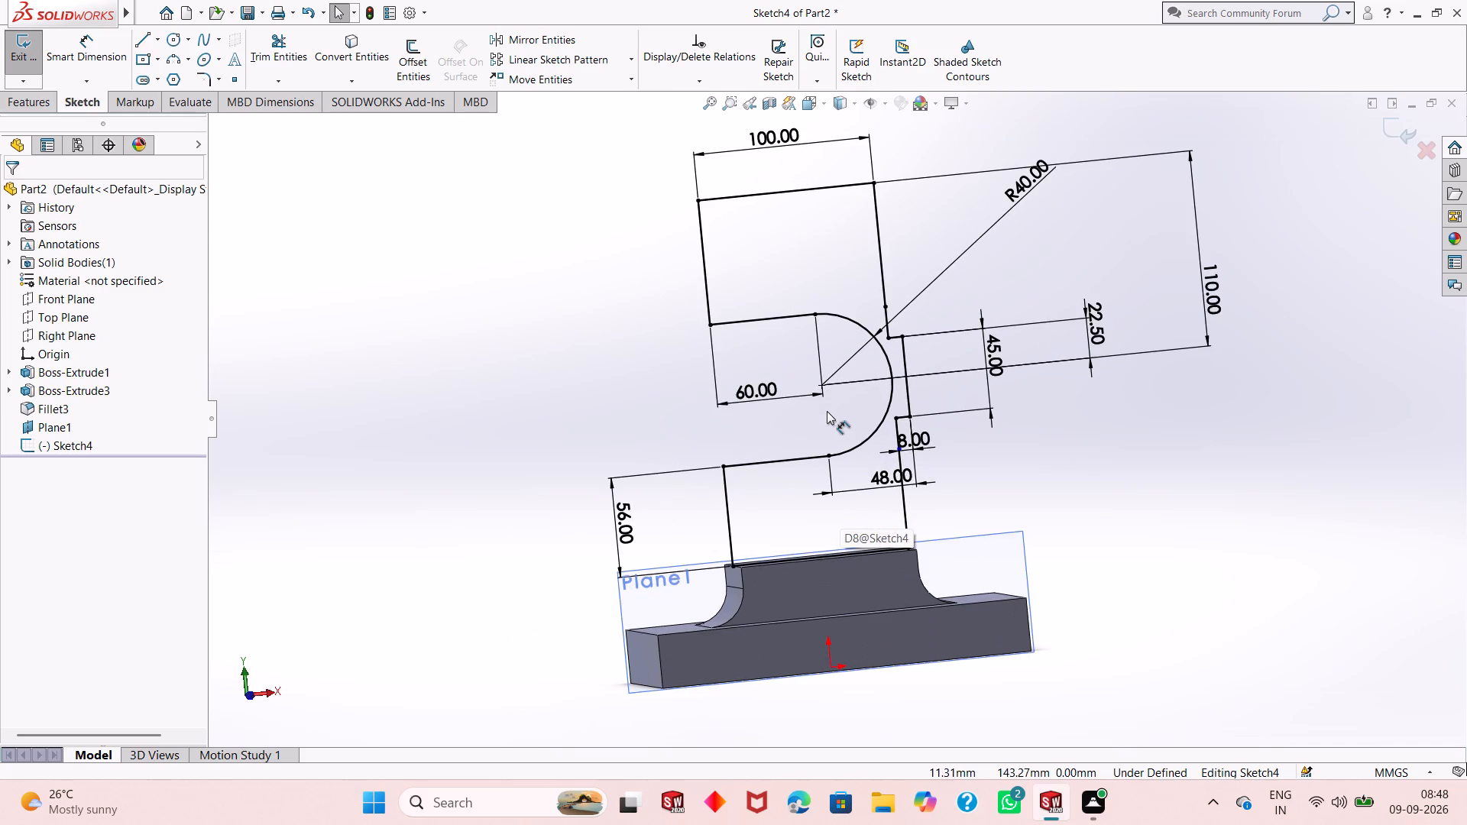
Extrude the upright profile sketch as a merged boss, Mid Plane, with a depth of 115 mm.
left_click(23, 100)
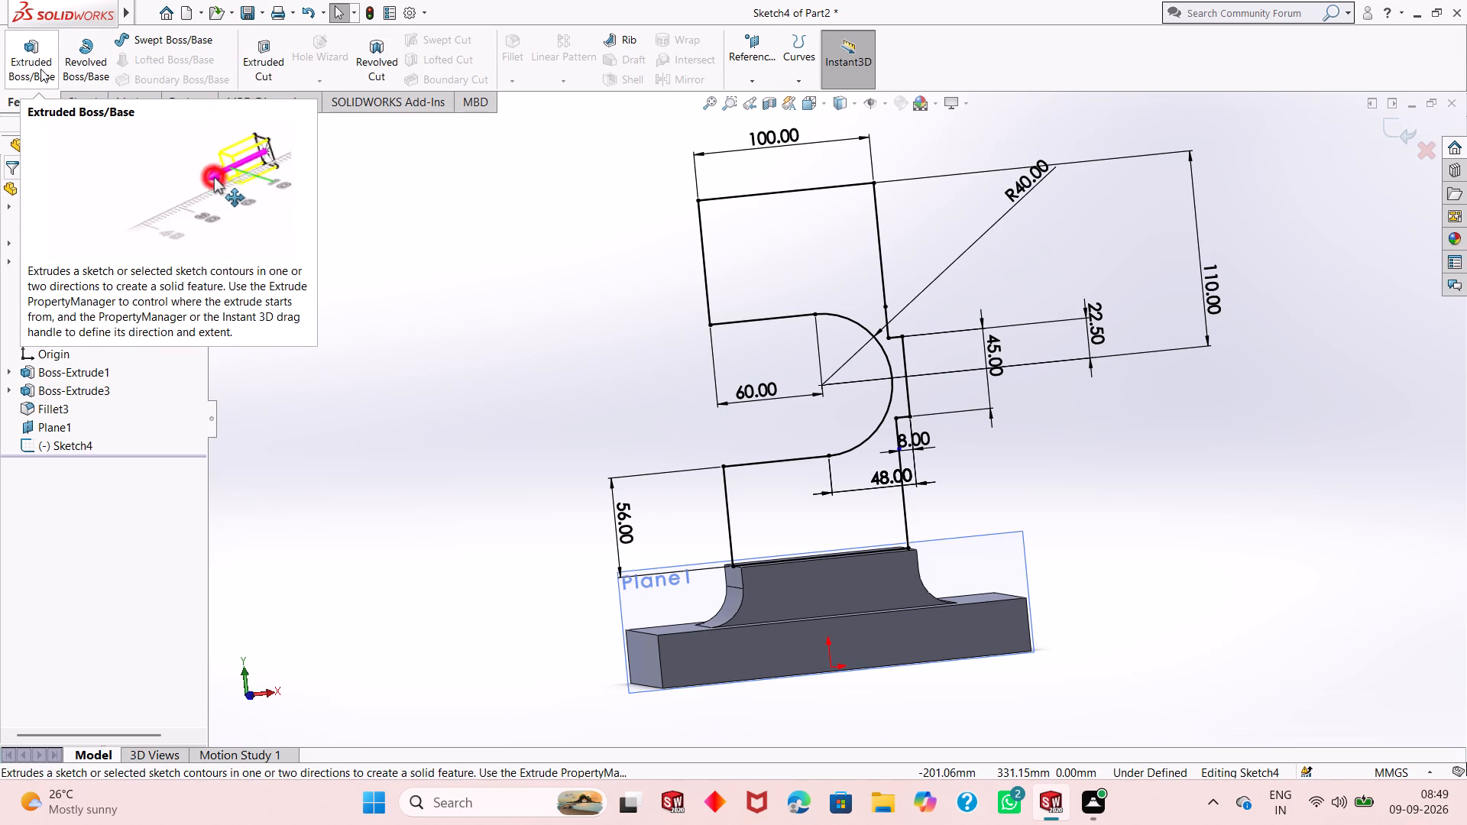
left_click(40, 69)
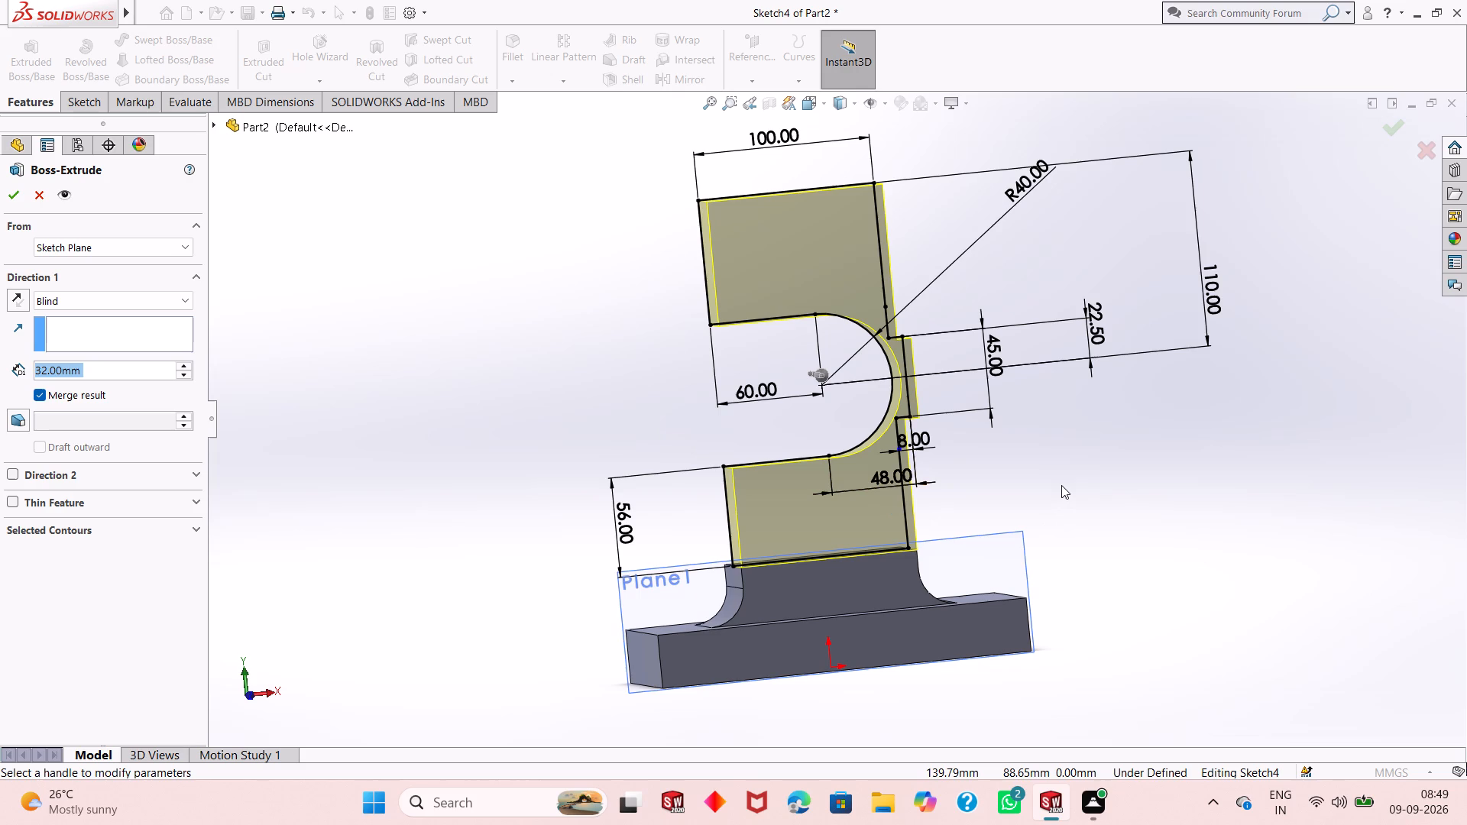
middle_click_drag(1047, 470, 1130, 510)
scroll(1131, 509, "down", 1)
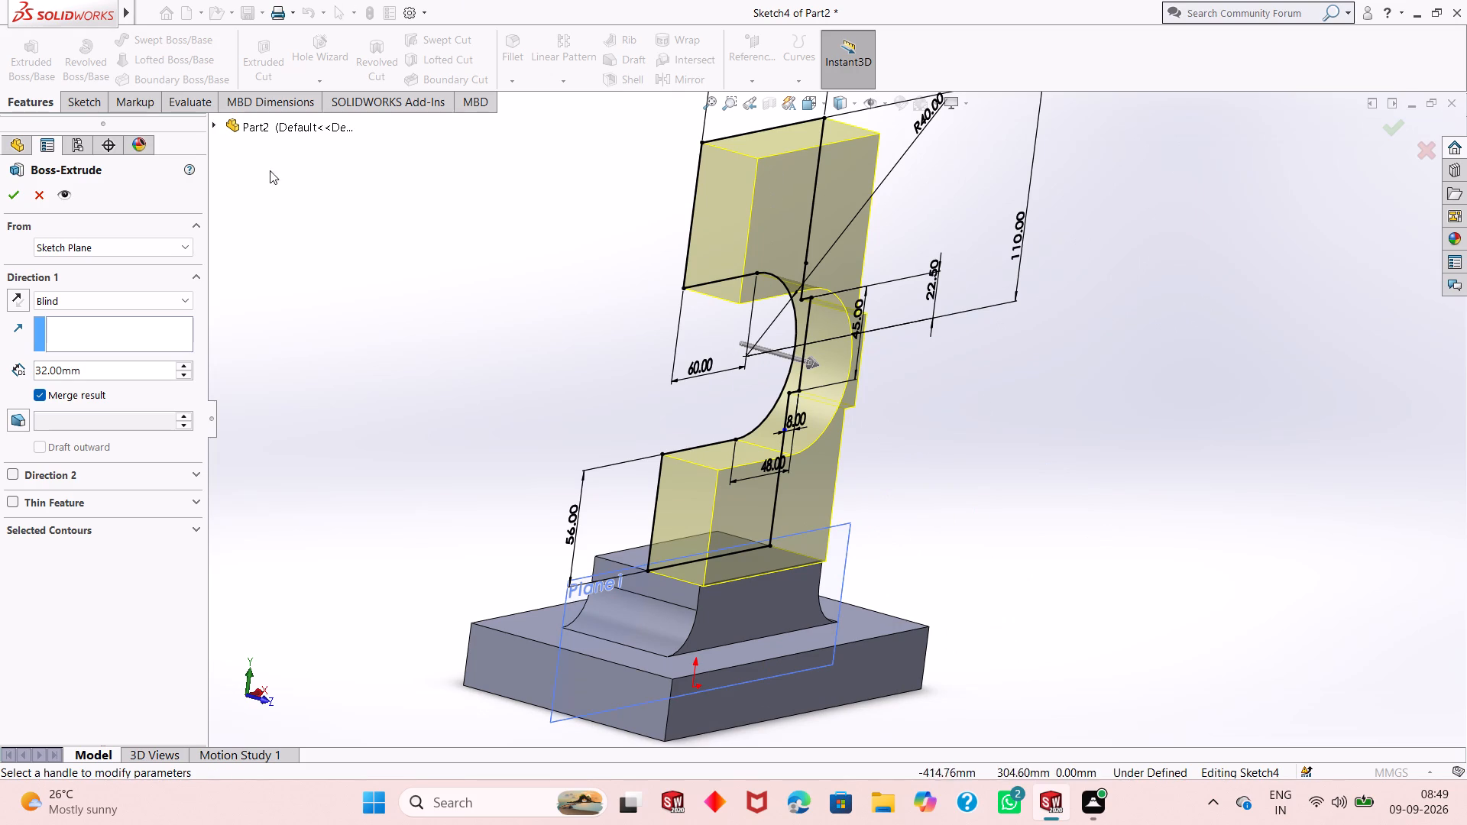
left_click(111, 303)
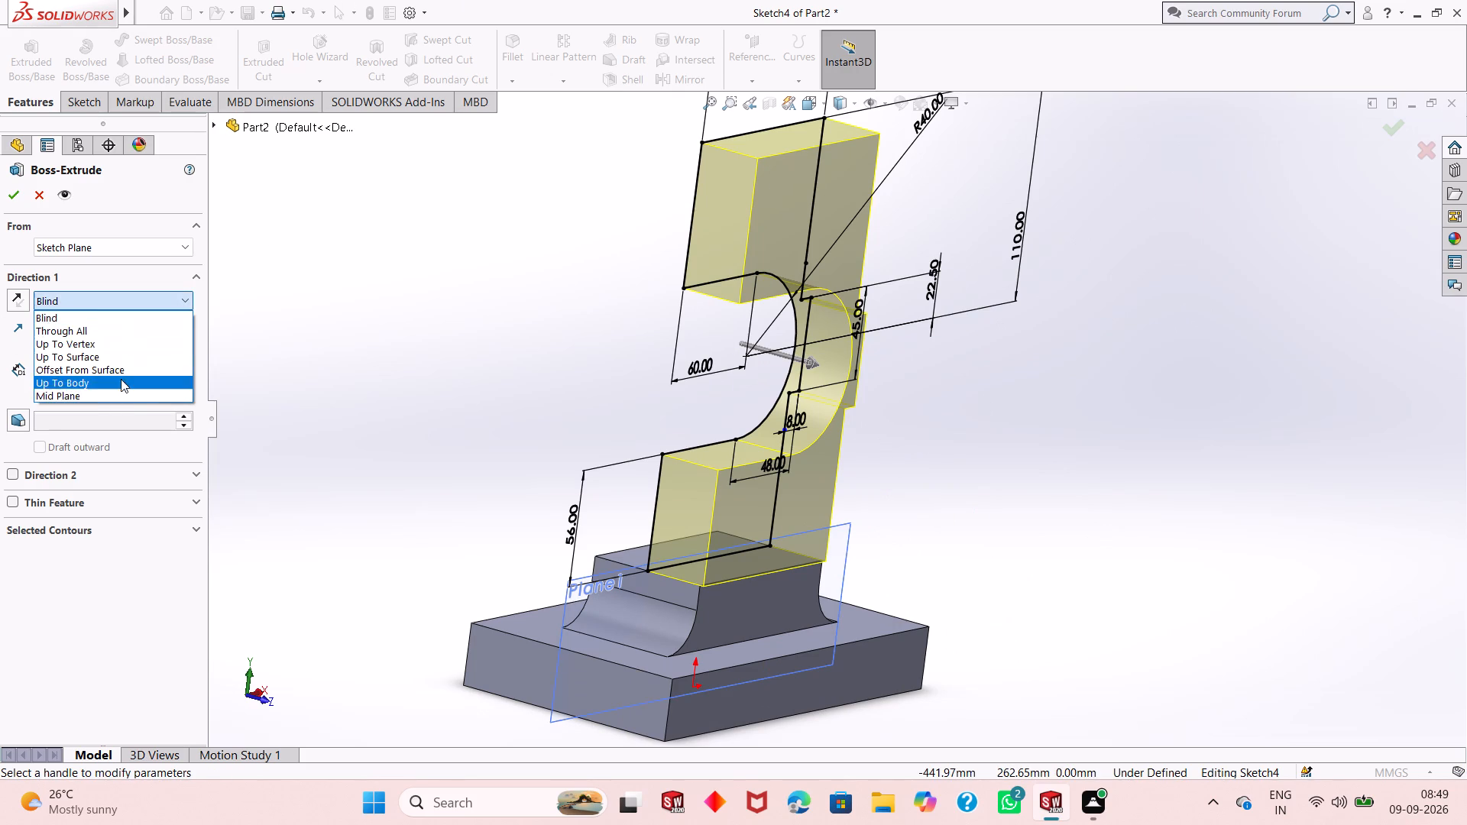
left_click(121, 394)
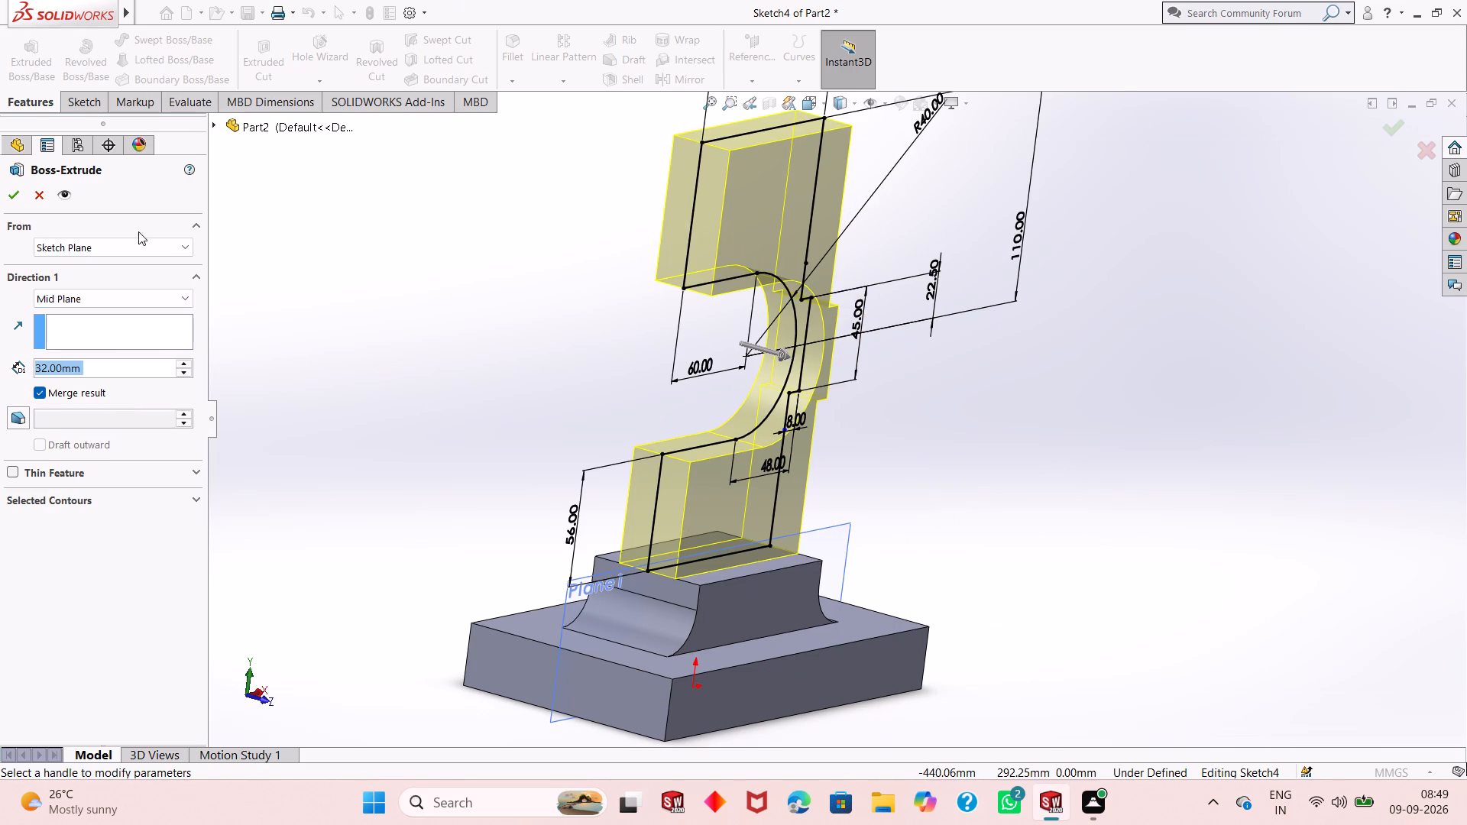
triple_click(123, 372)
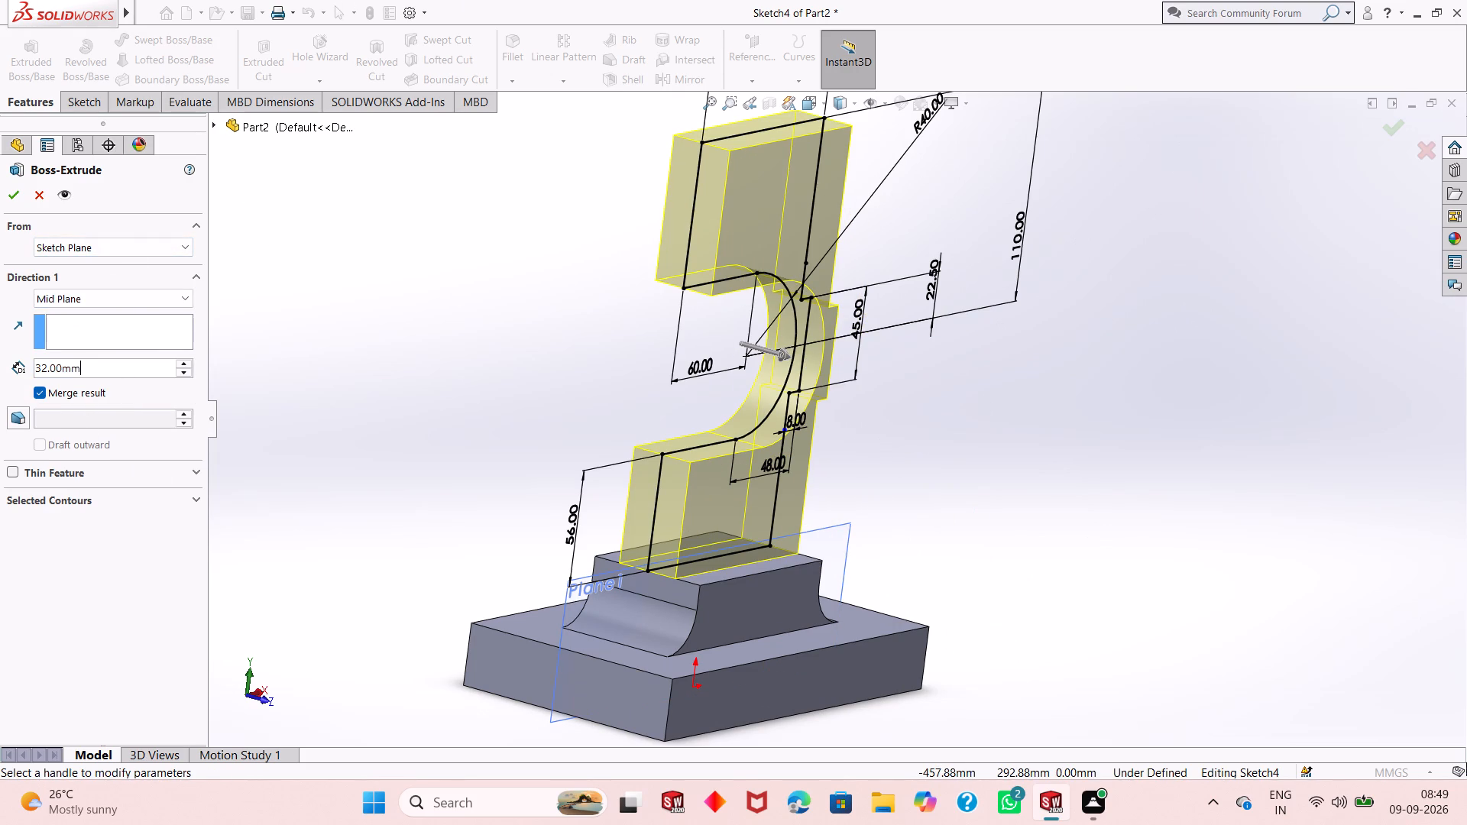
left_click(124, 370)
left_click(124, 370)
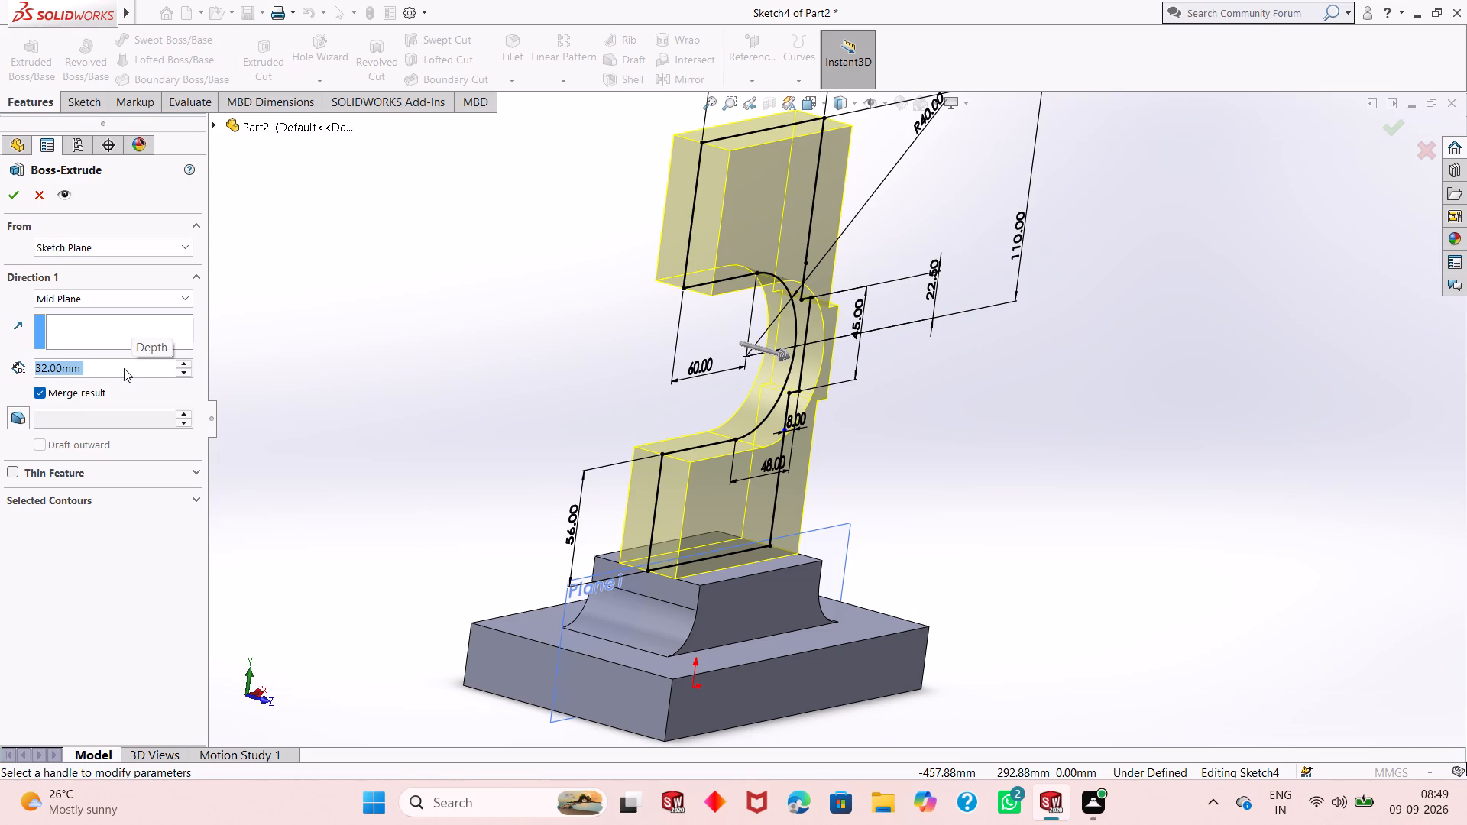
type("115")
key("Return")
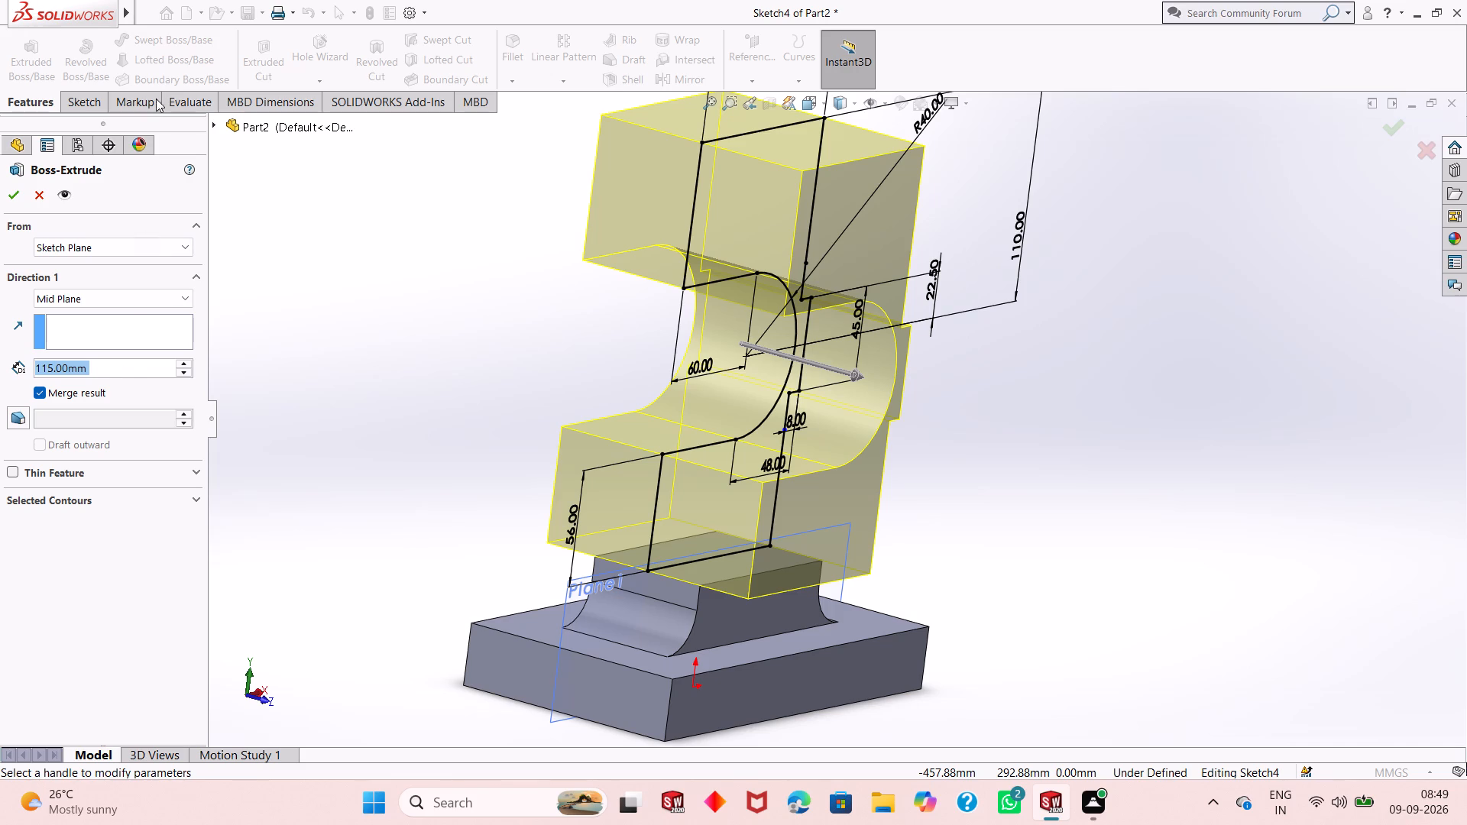
left_click(8, 192)
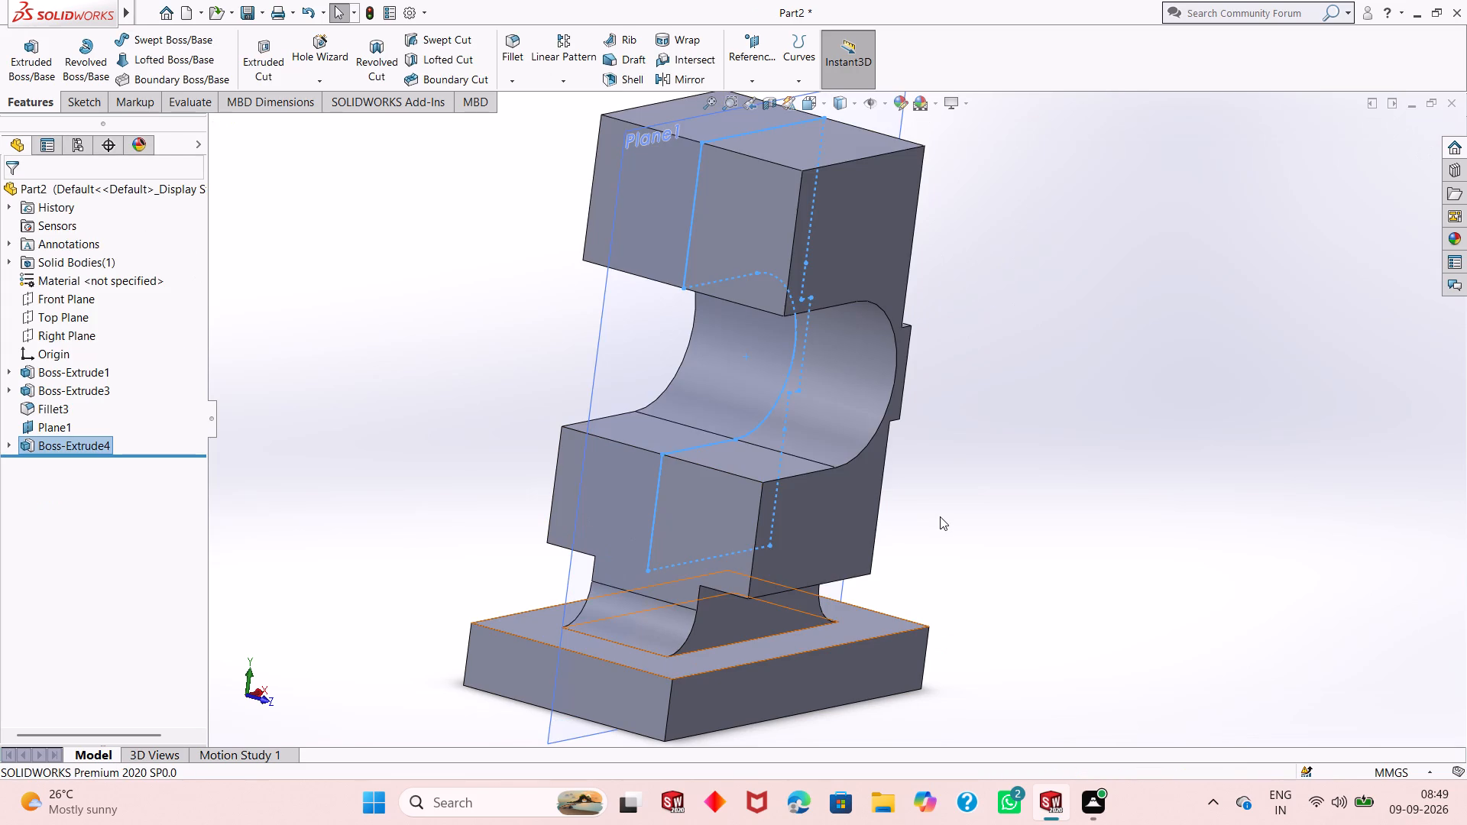
left_click(940, 516)
Hide the mid reference plane Plane1.
middle_click_drag(691, 293, 625, 295)
left_click(559, 322)
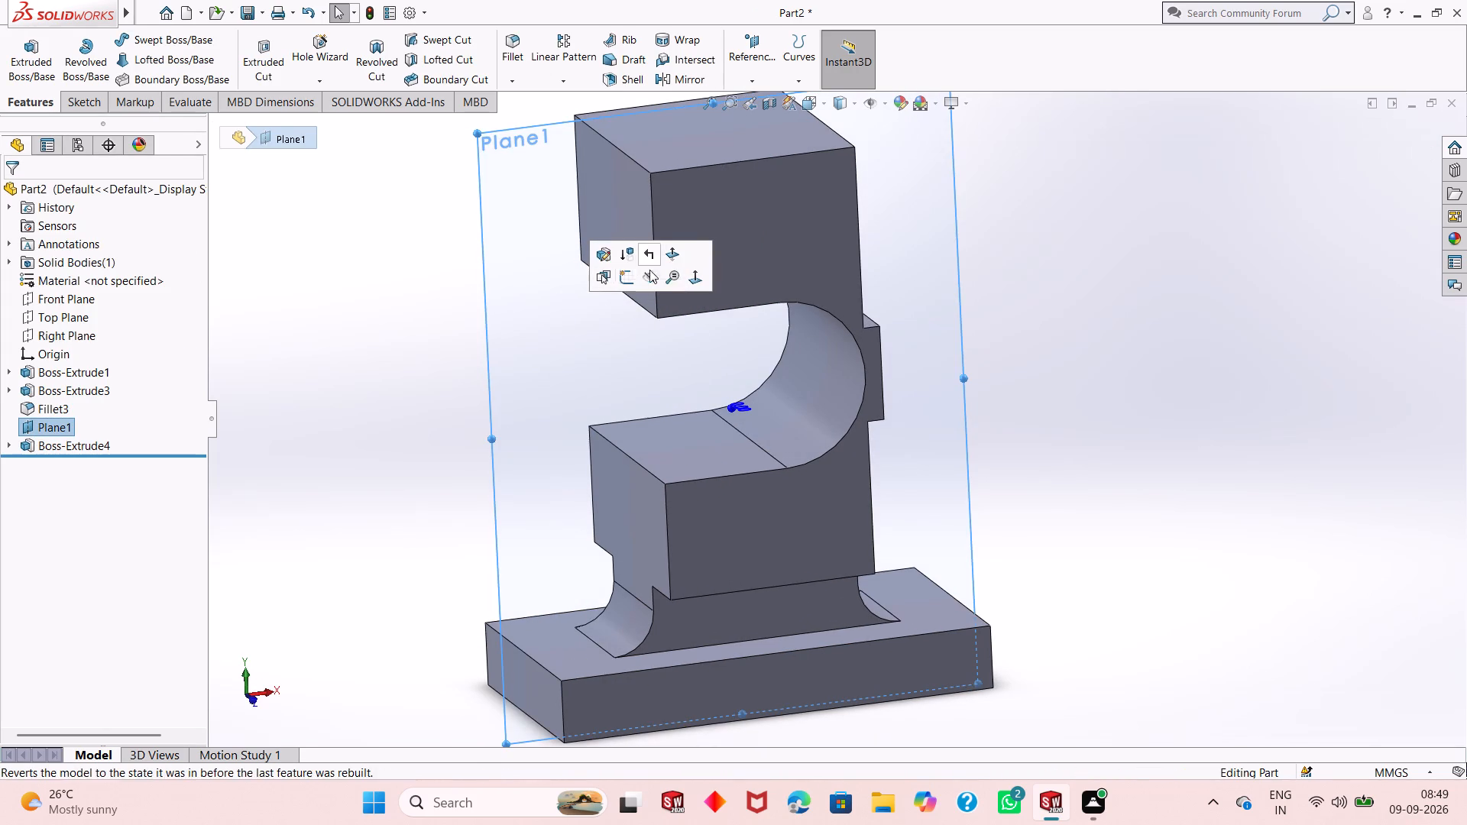
left_click(649, 273)
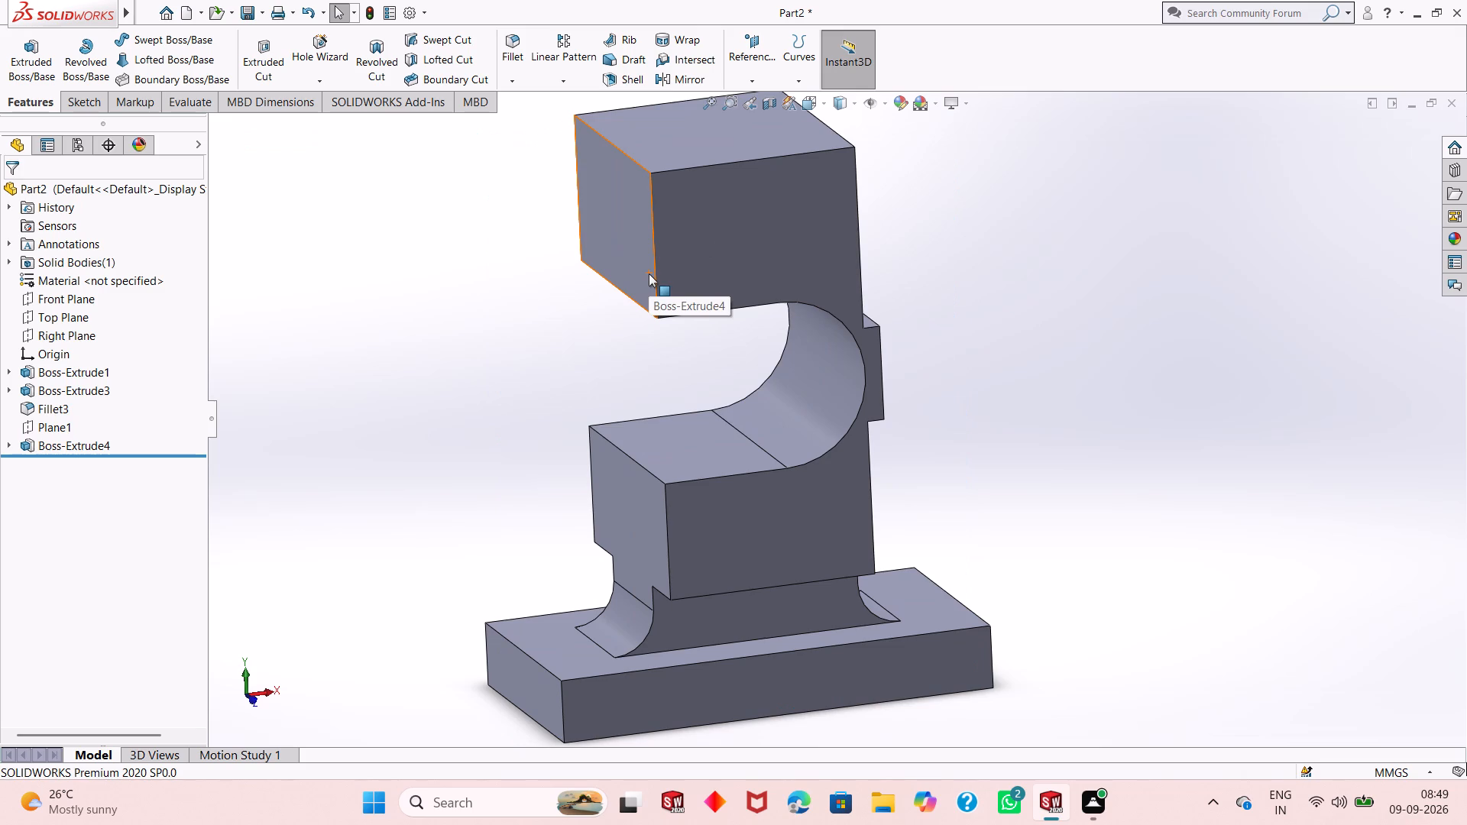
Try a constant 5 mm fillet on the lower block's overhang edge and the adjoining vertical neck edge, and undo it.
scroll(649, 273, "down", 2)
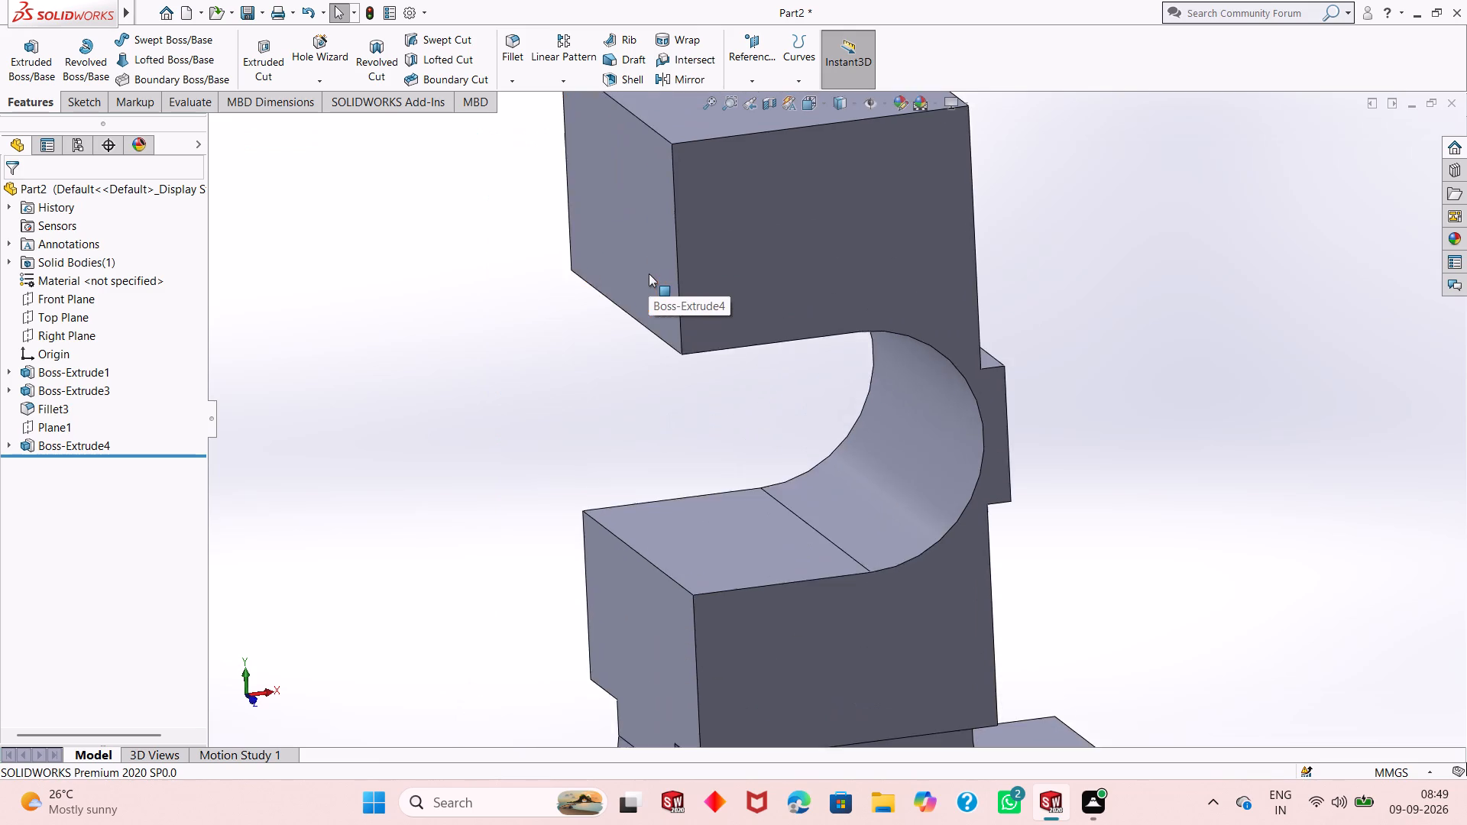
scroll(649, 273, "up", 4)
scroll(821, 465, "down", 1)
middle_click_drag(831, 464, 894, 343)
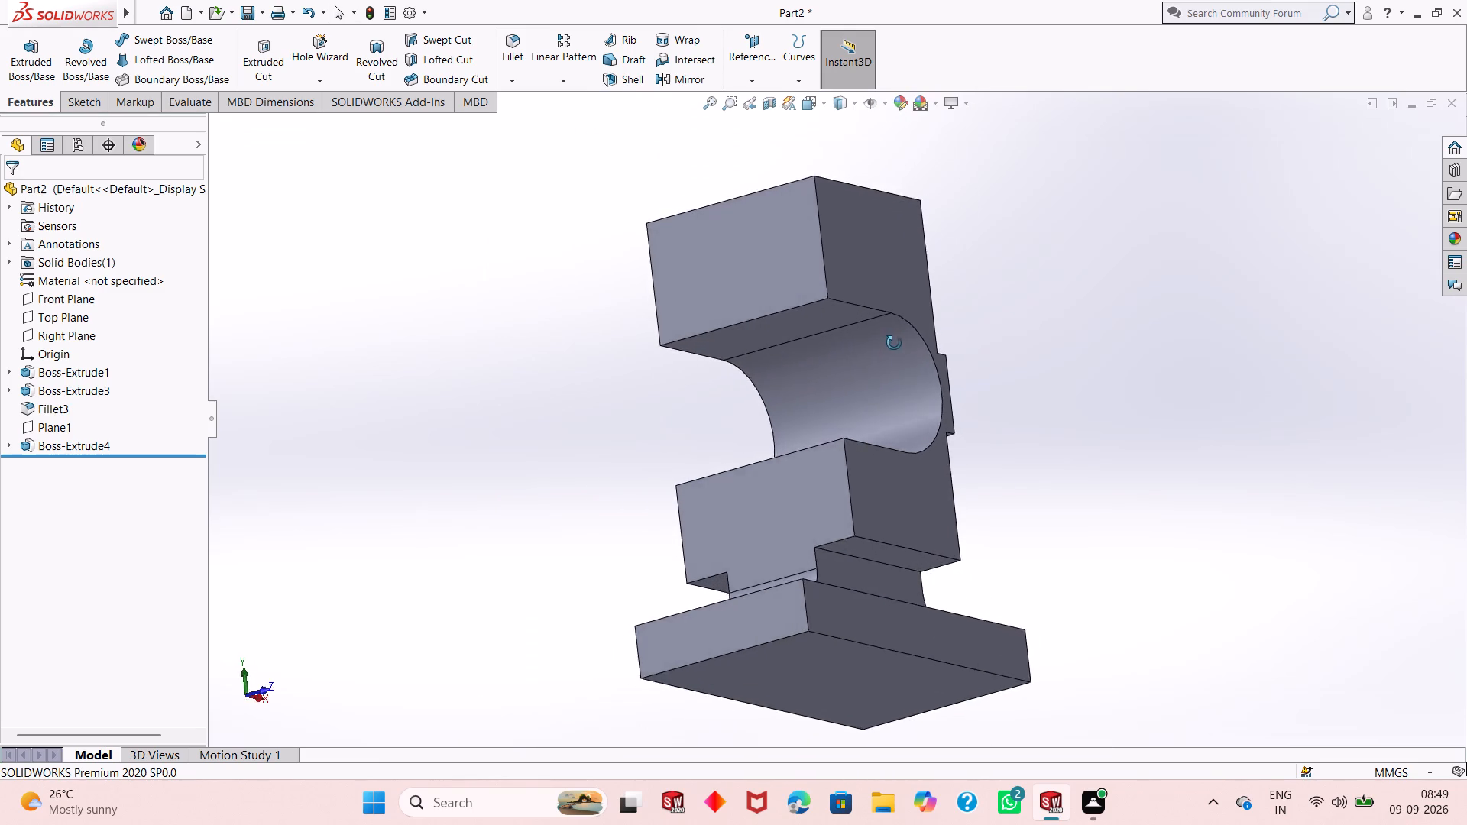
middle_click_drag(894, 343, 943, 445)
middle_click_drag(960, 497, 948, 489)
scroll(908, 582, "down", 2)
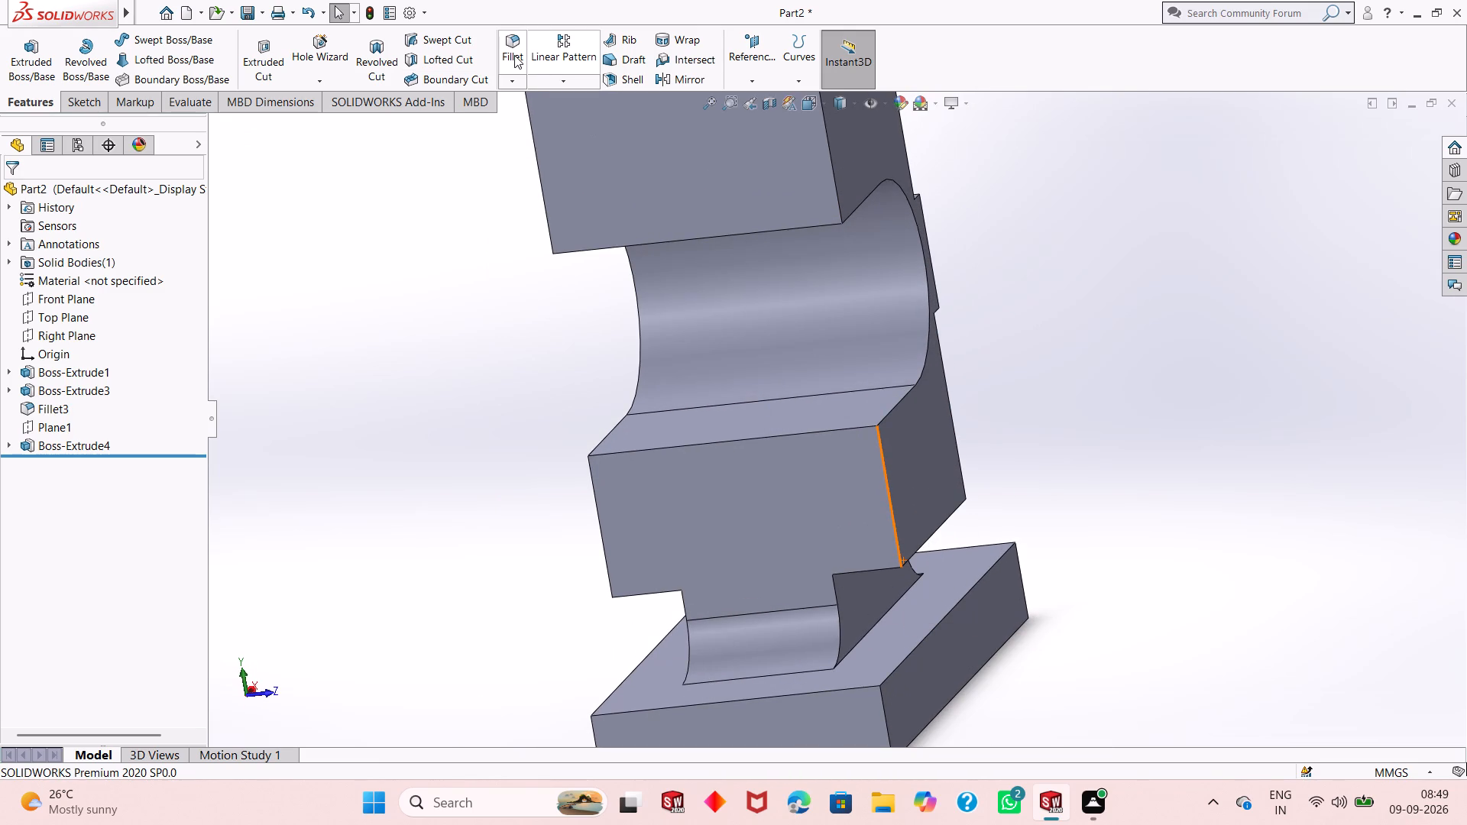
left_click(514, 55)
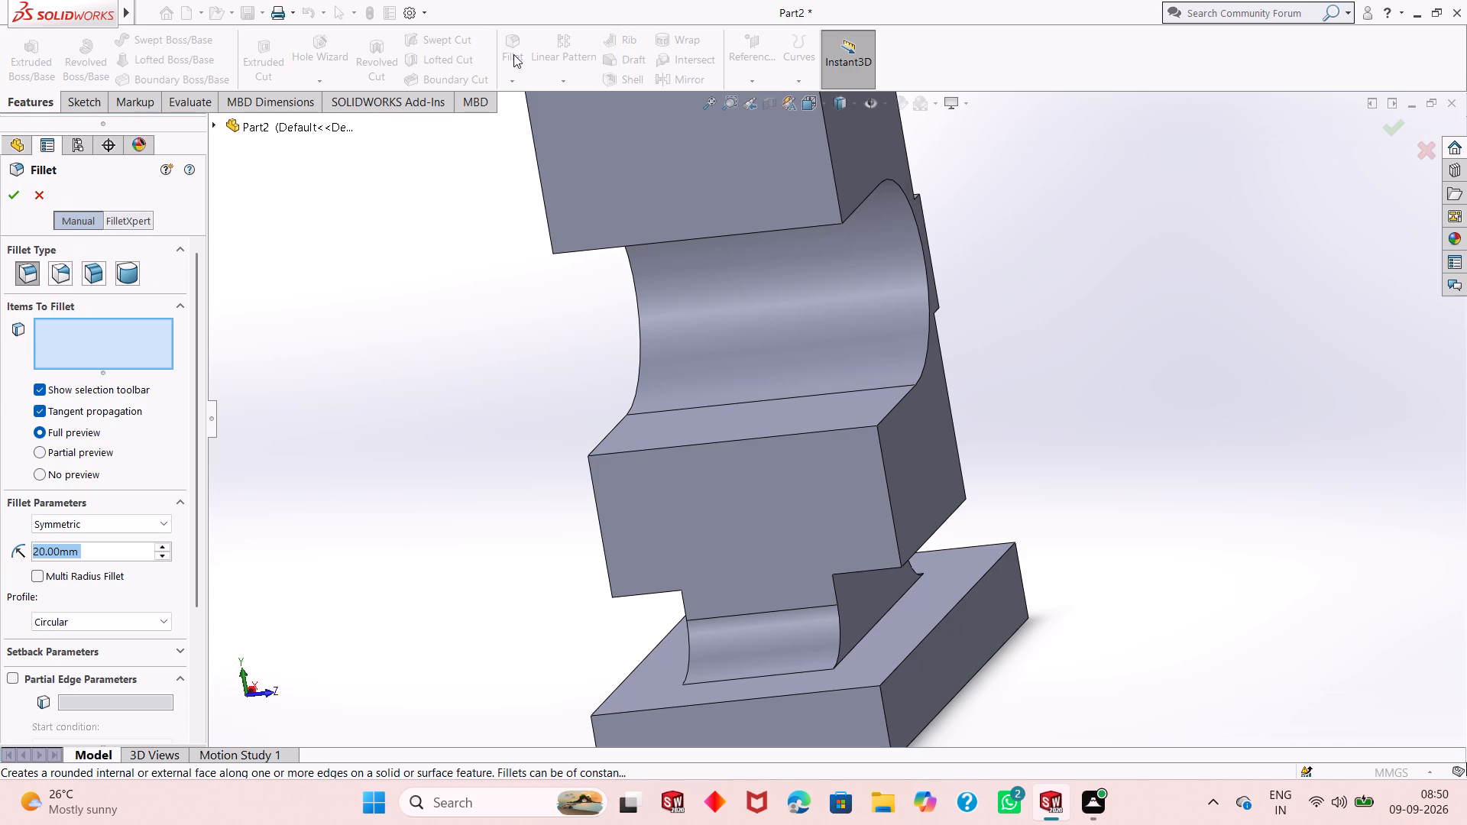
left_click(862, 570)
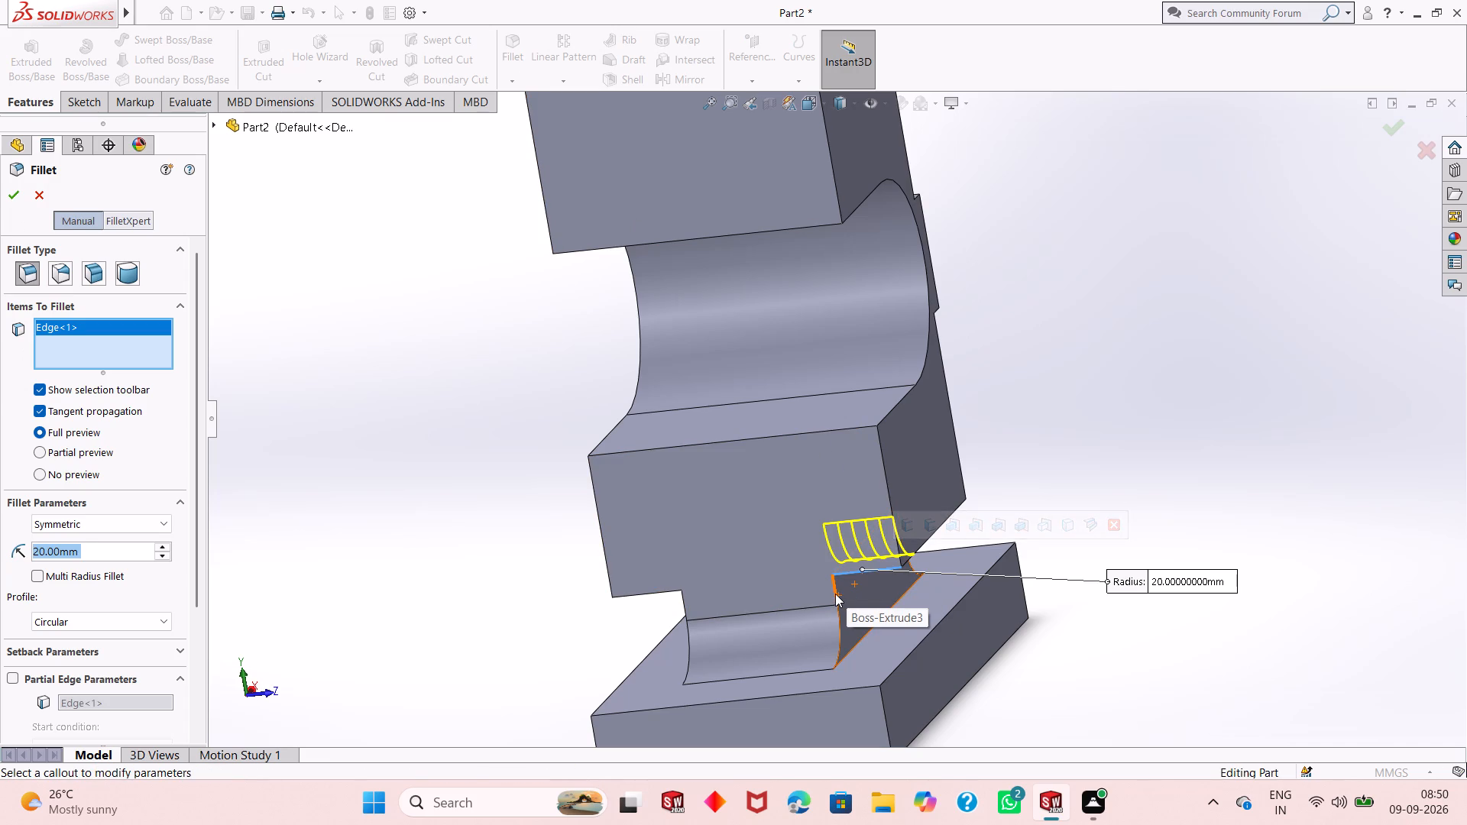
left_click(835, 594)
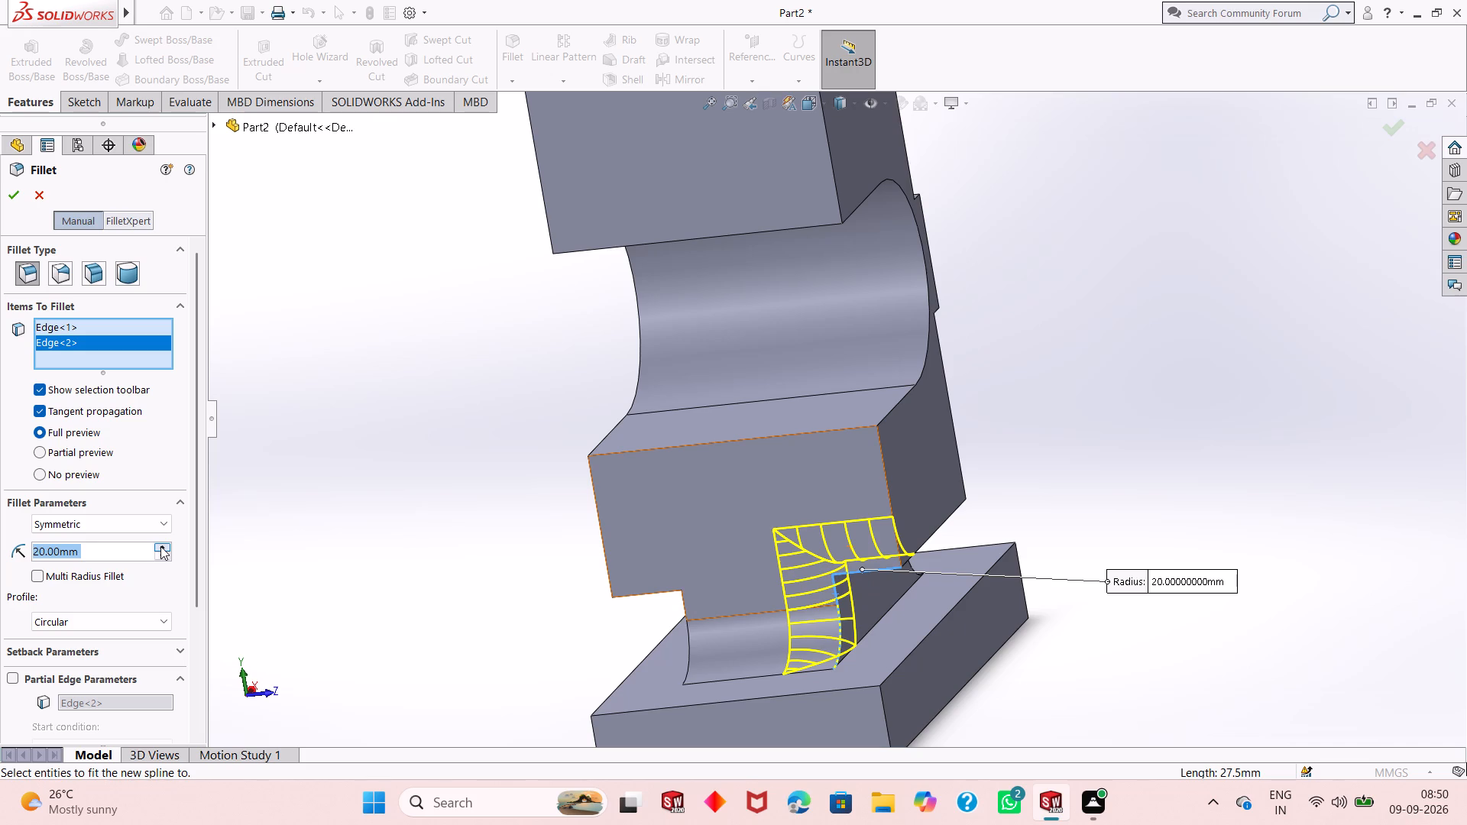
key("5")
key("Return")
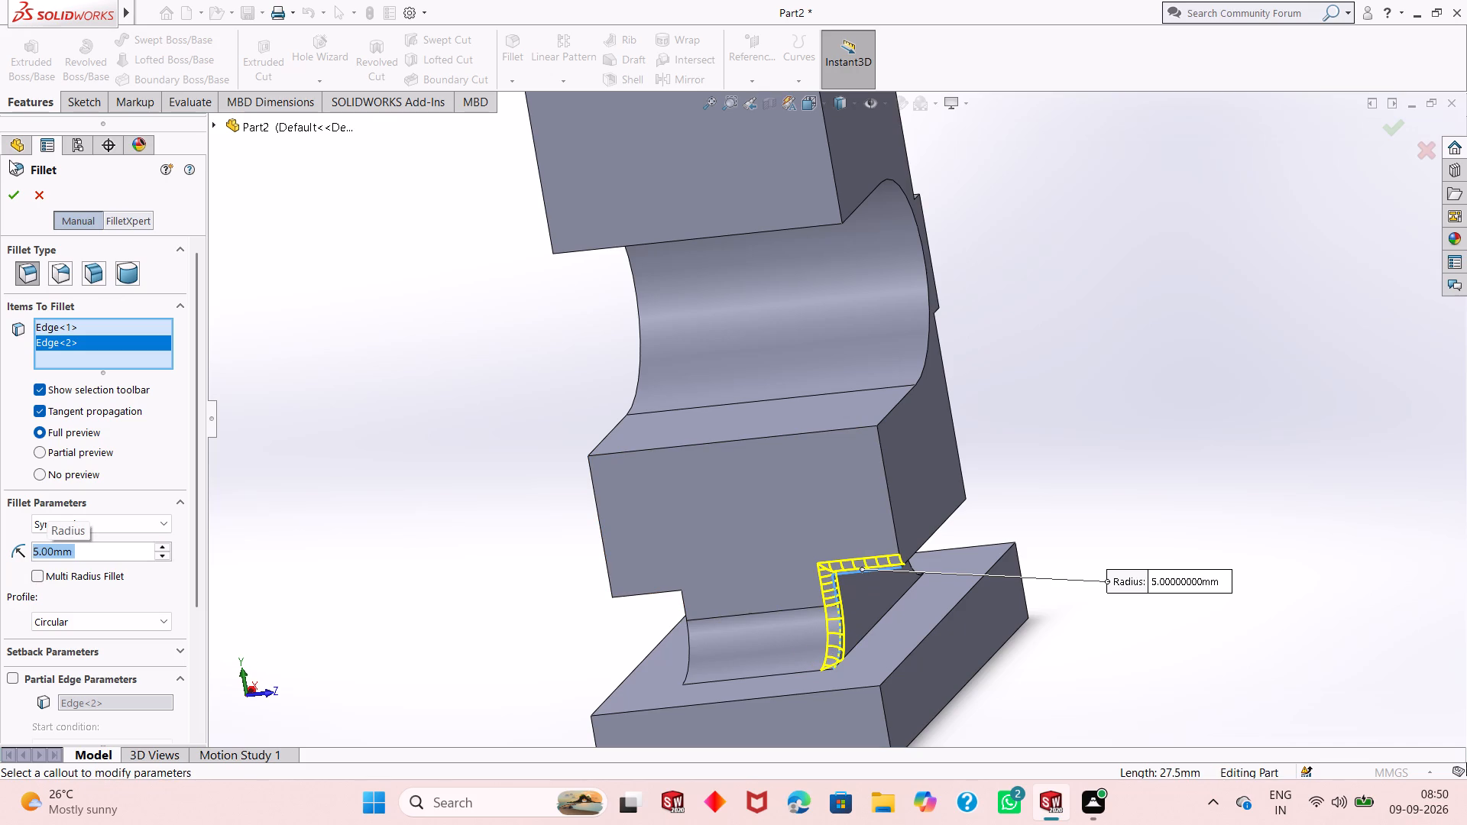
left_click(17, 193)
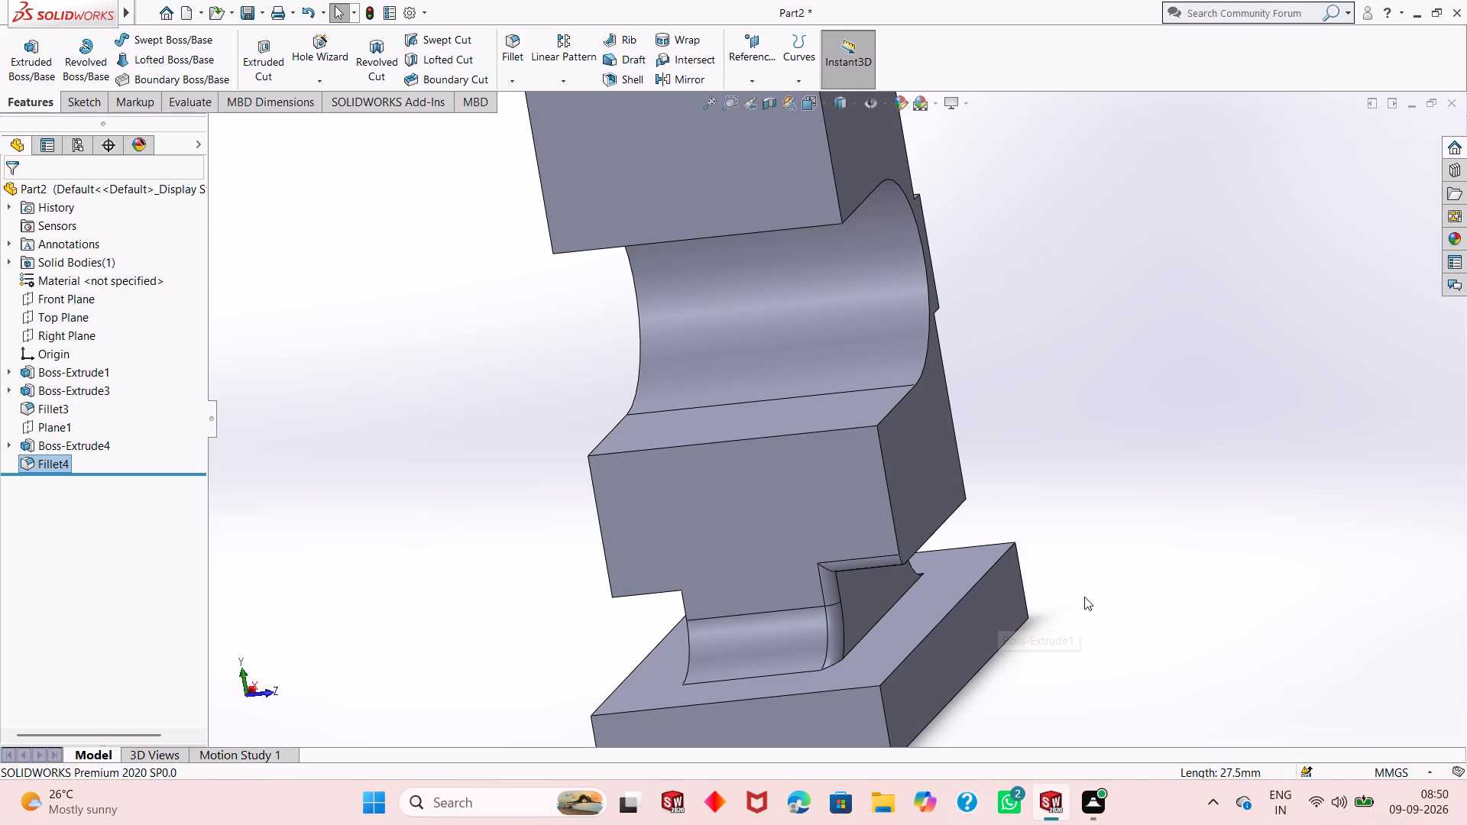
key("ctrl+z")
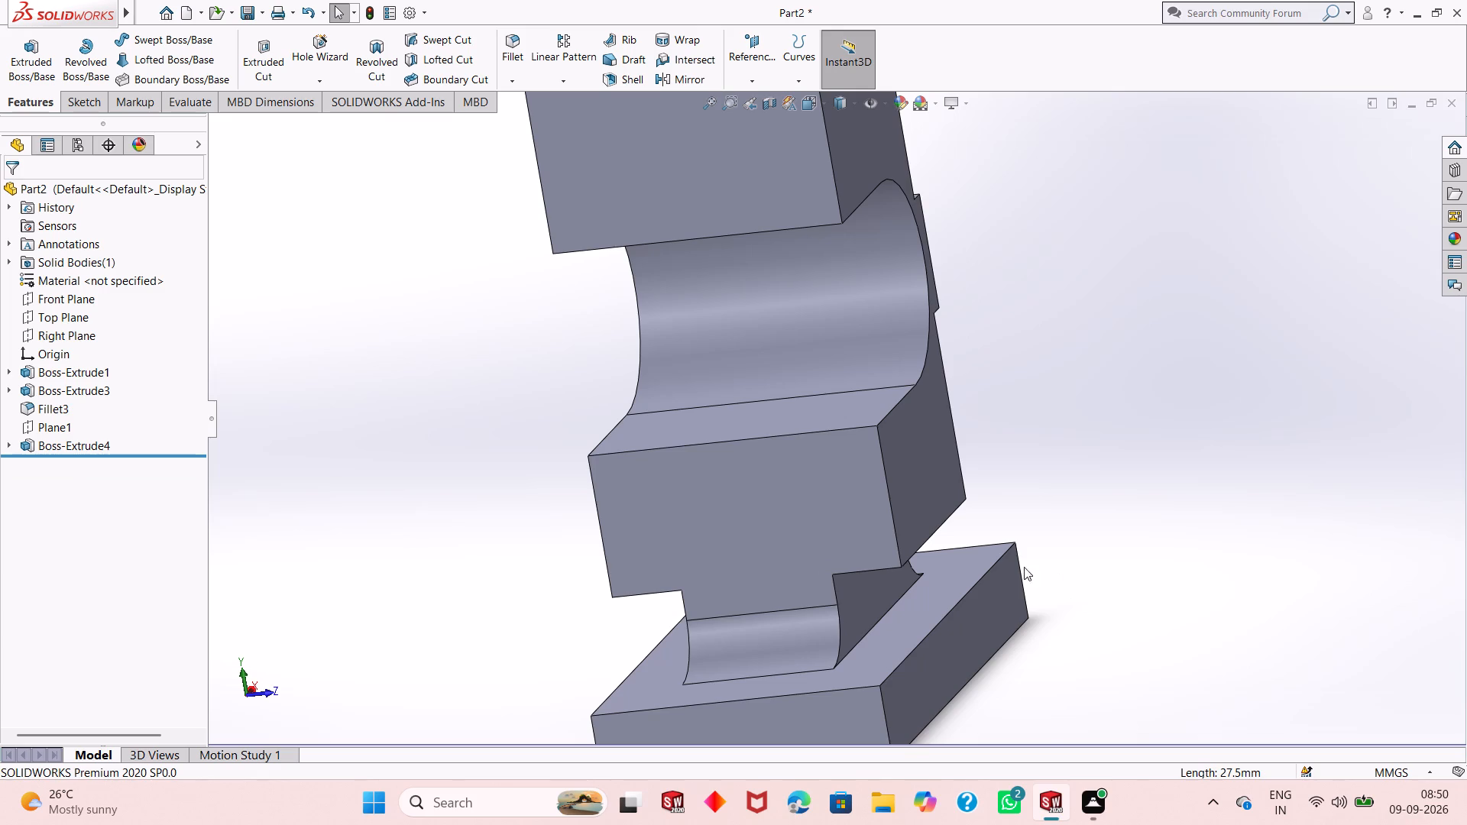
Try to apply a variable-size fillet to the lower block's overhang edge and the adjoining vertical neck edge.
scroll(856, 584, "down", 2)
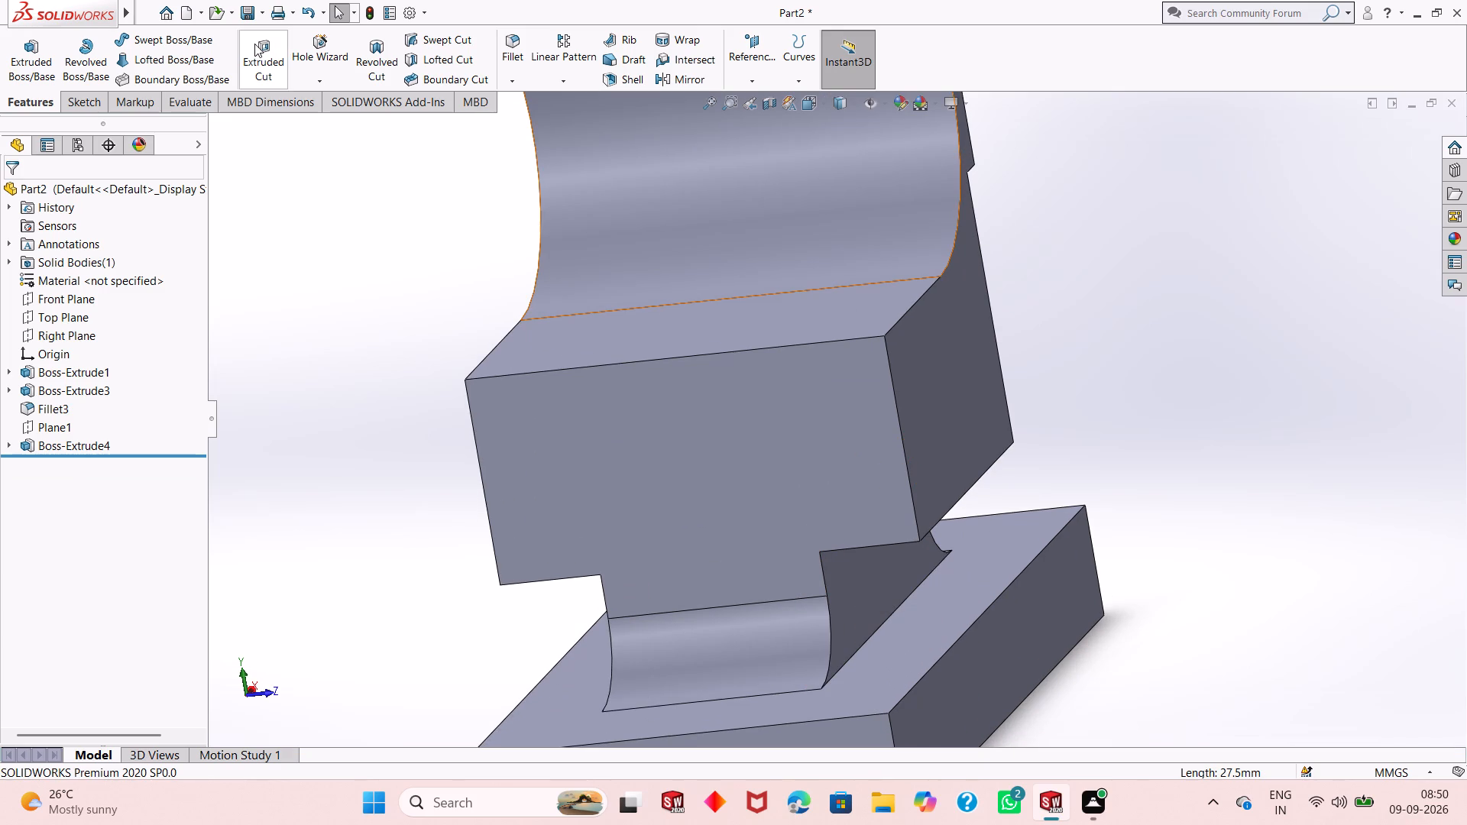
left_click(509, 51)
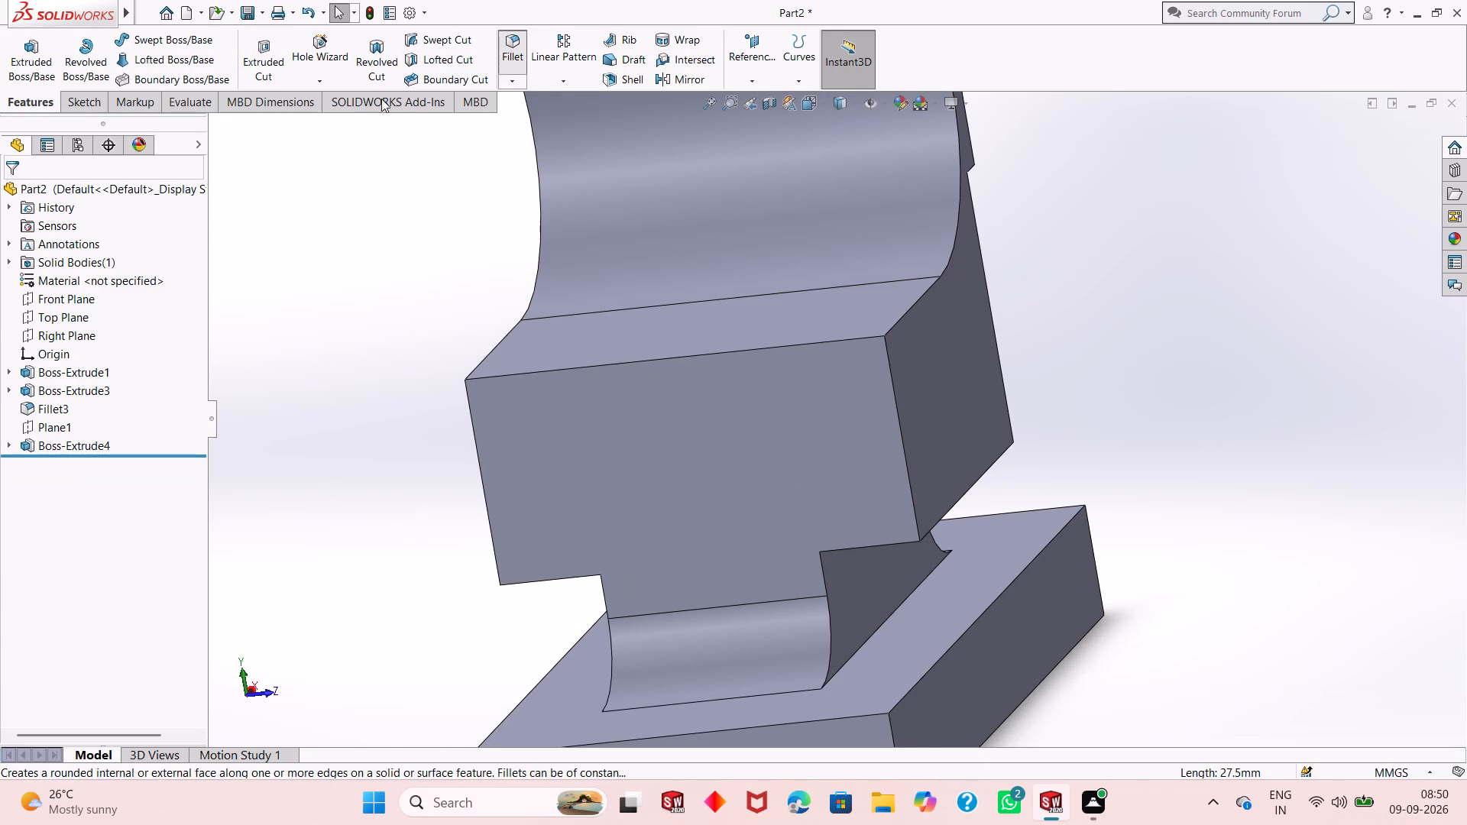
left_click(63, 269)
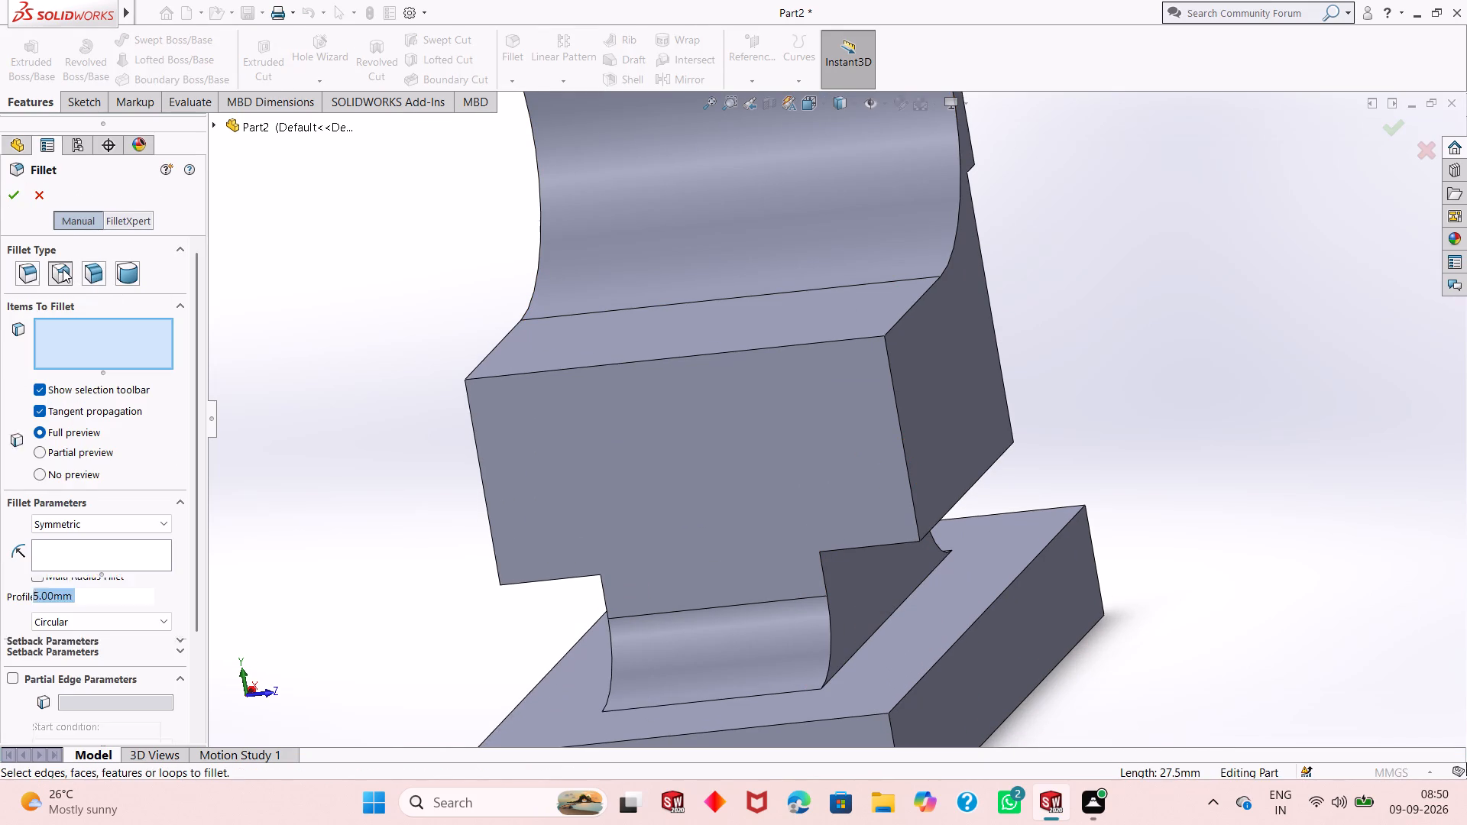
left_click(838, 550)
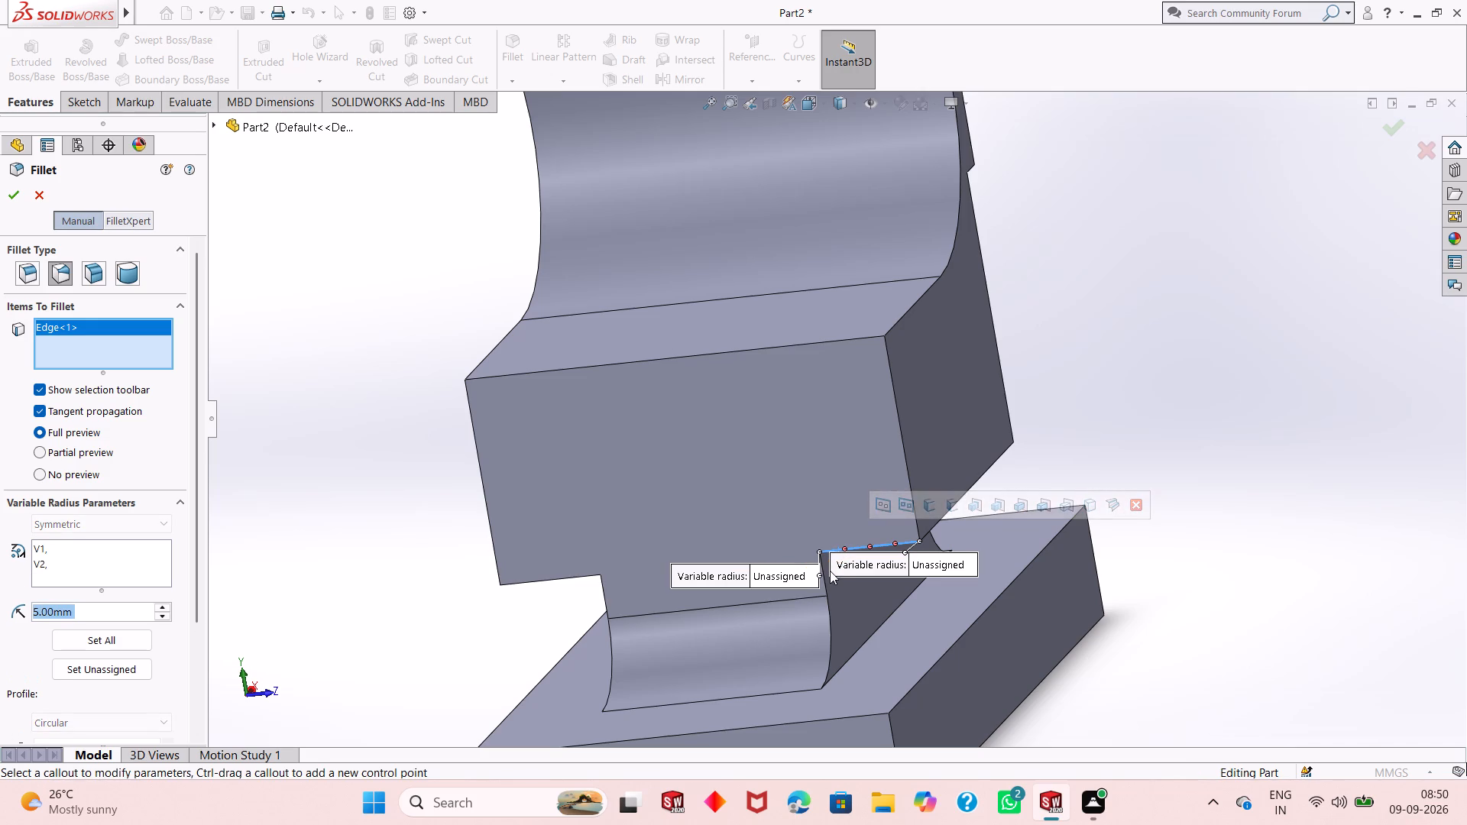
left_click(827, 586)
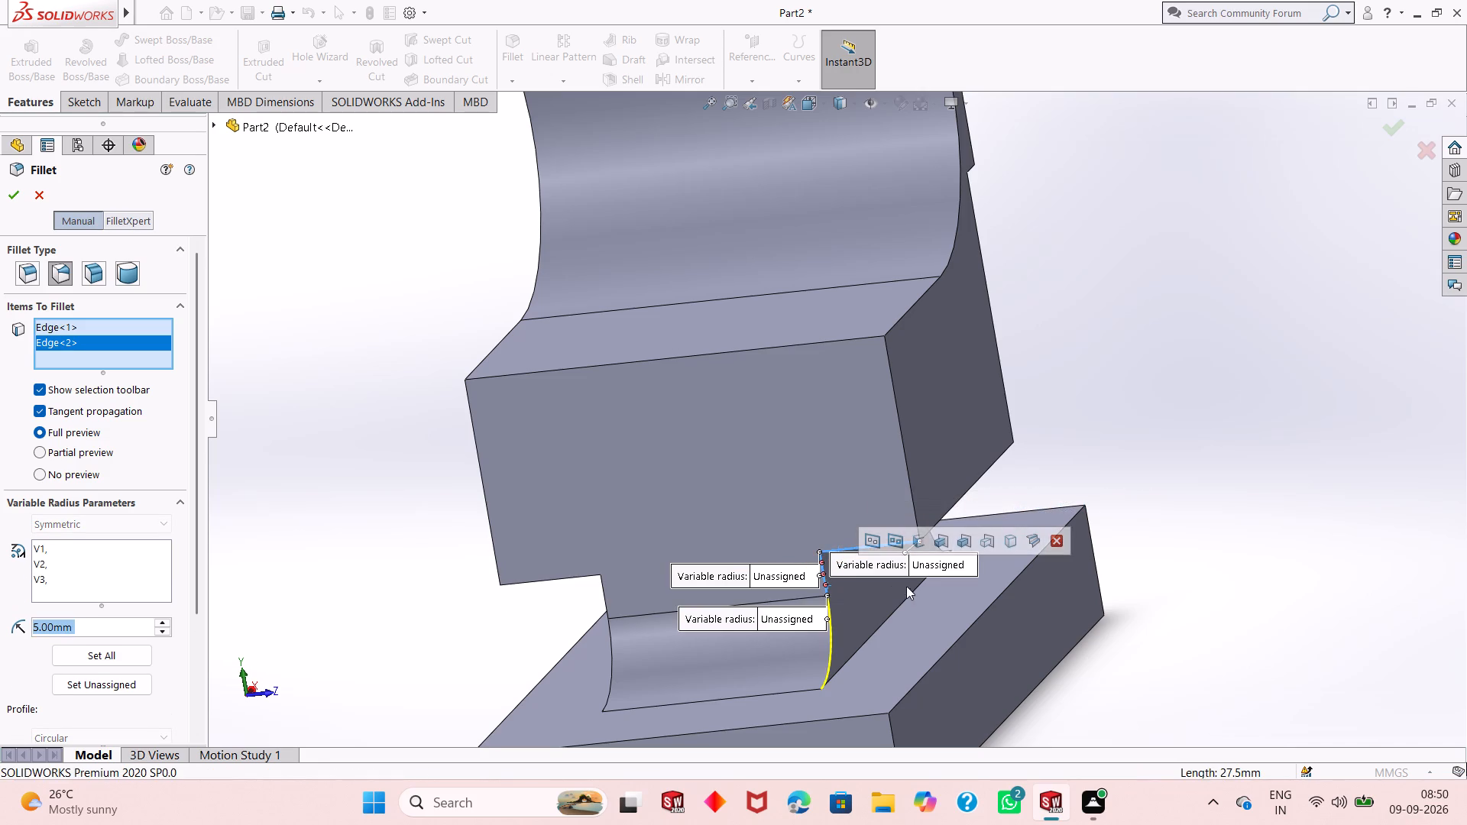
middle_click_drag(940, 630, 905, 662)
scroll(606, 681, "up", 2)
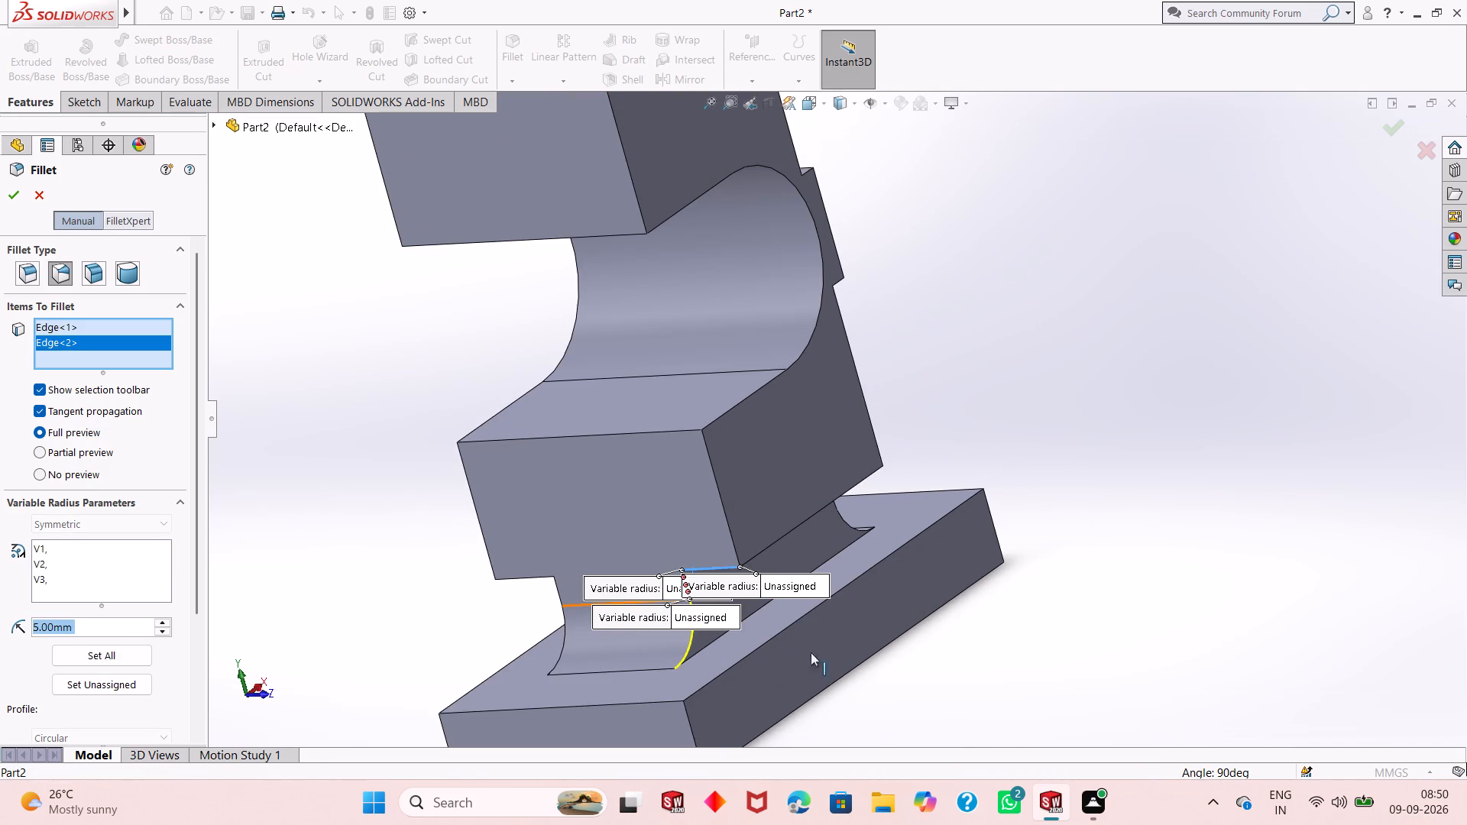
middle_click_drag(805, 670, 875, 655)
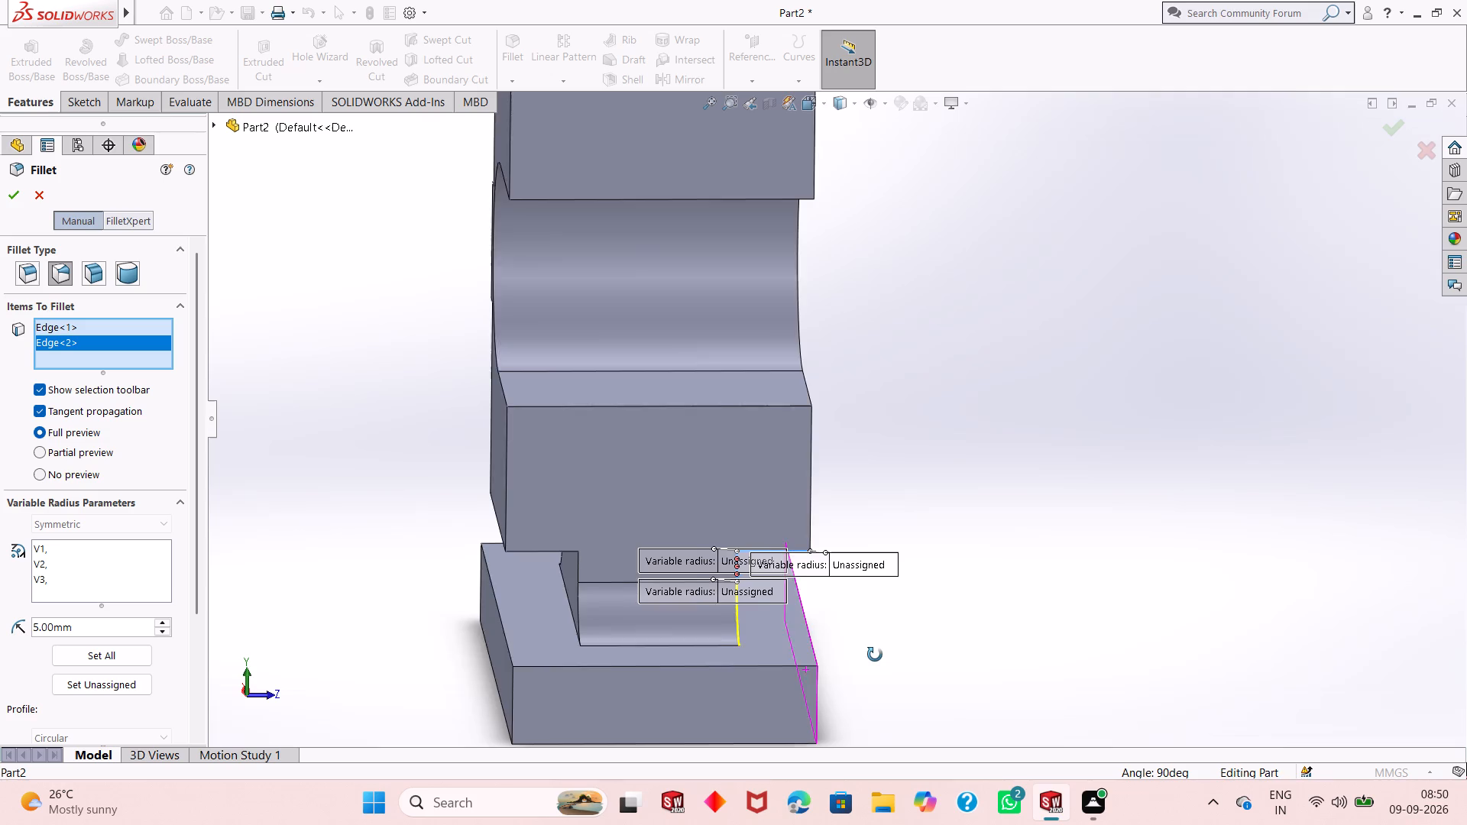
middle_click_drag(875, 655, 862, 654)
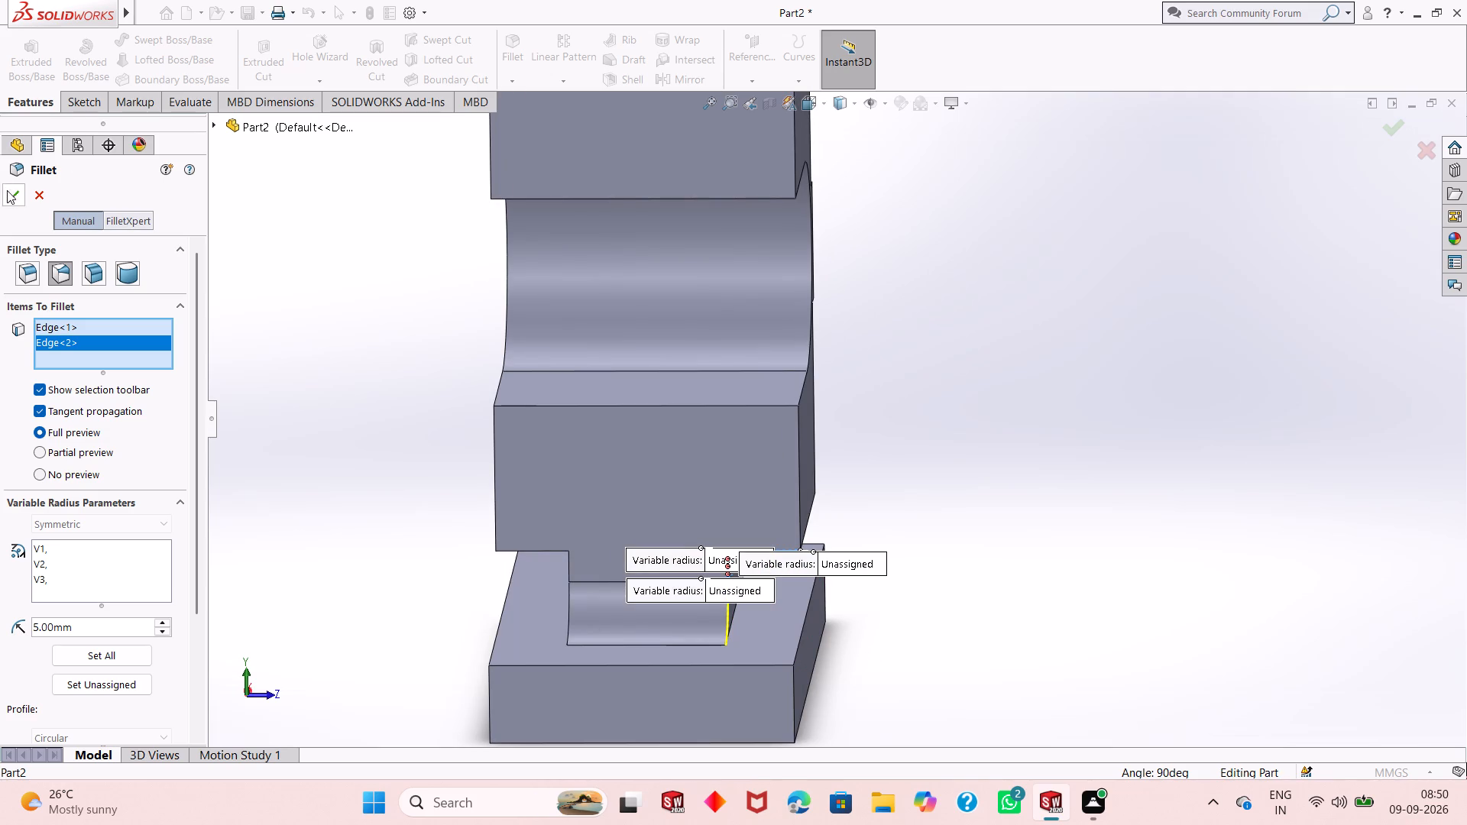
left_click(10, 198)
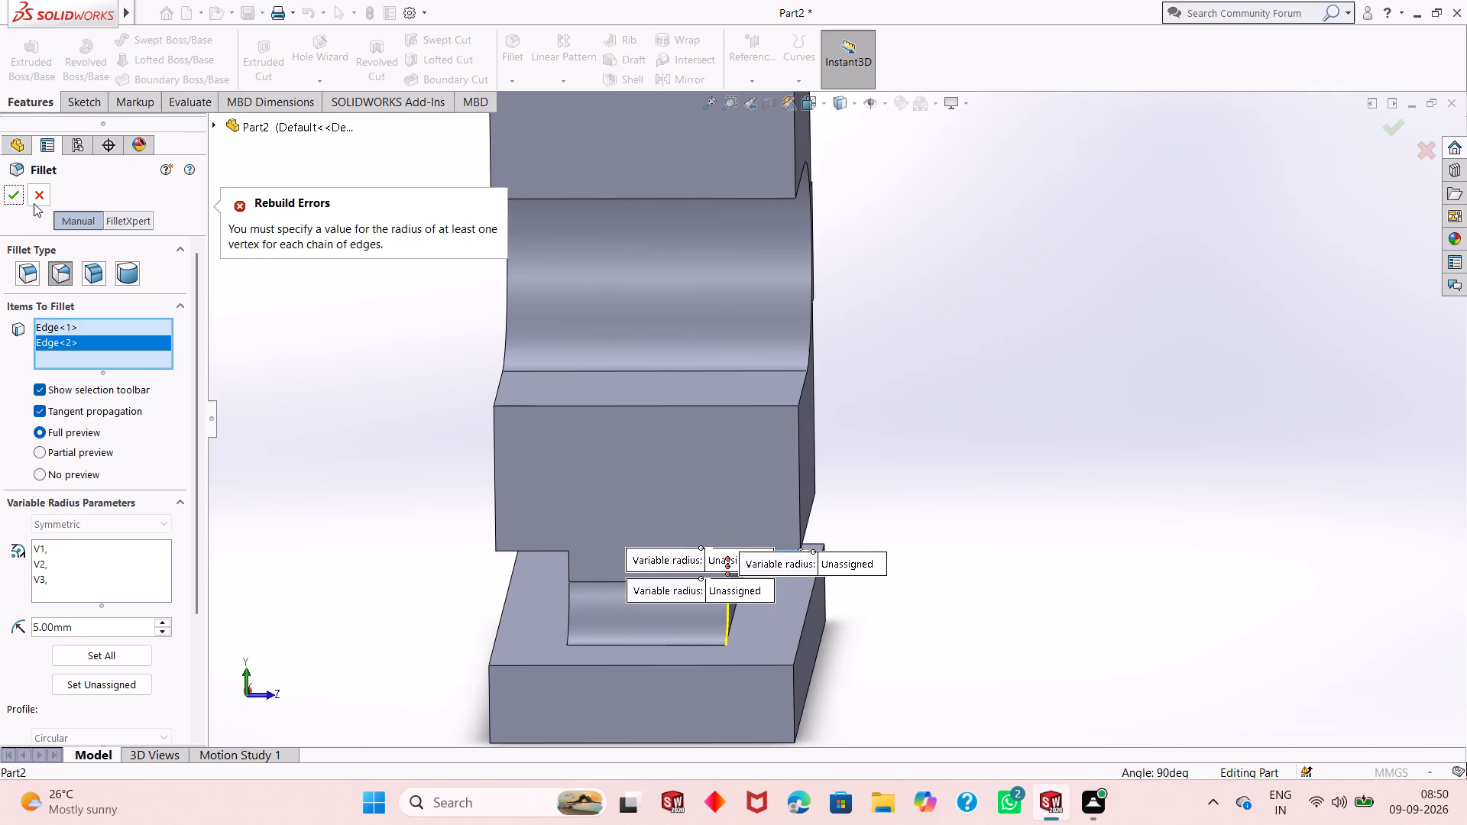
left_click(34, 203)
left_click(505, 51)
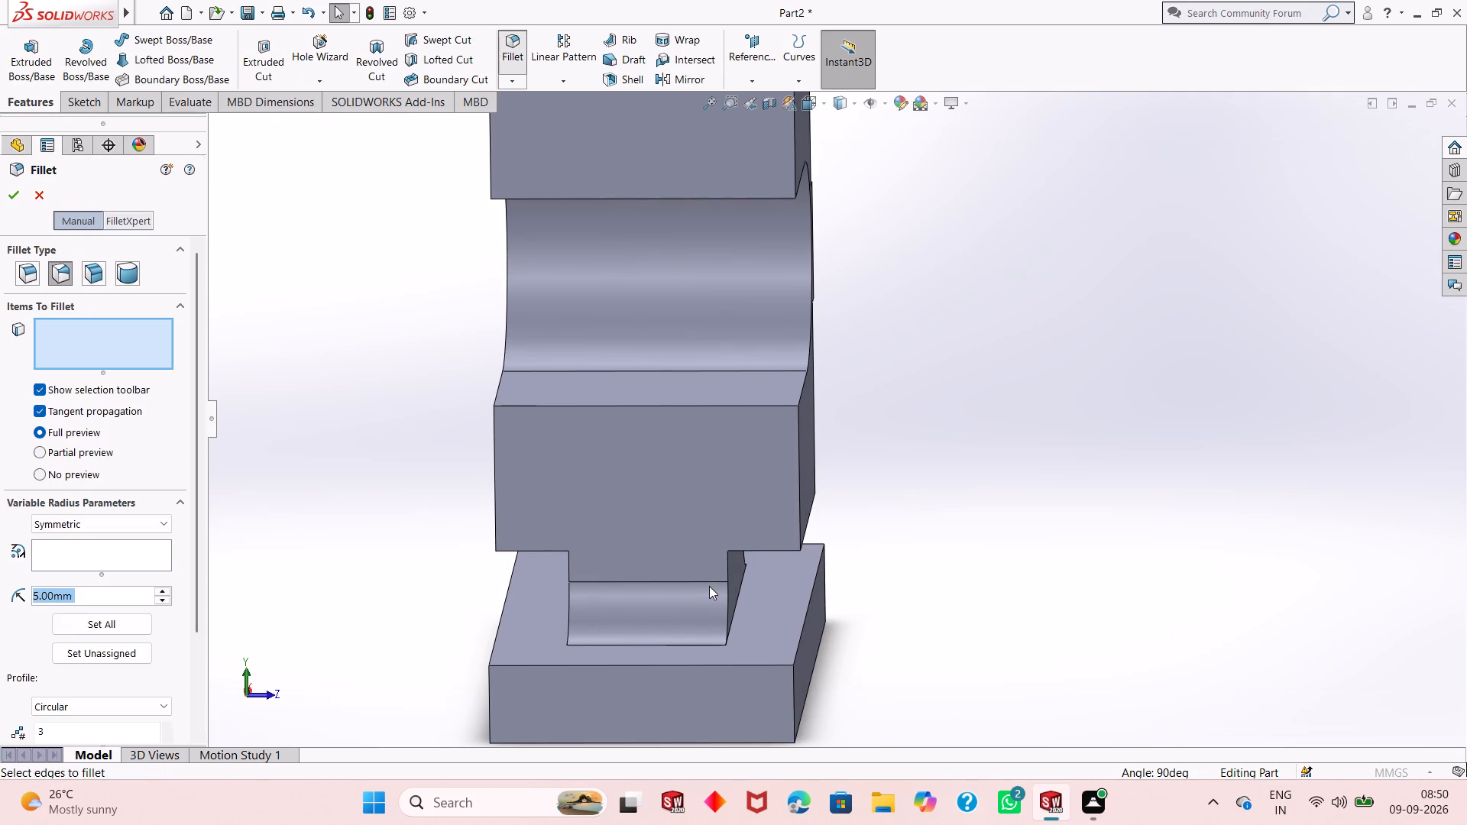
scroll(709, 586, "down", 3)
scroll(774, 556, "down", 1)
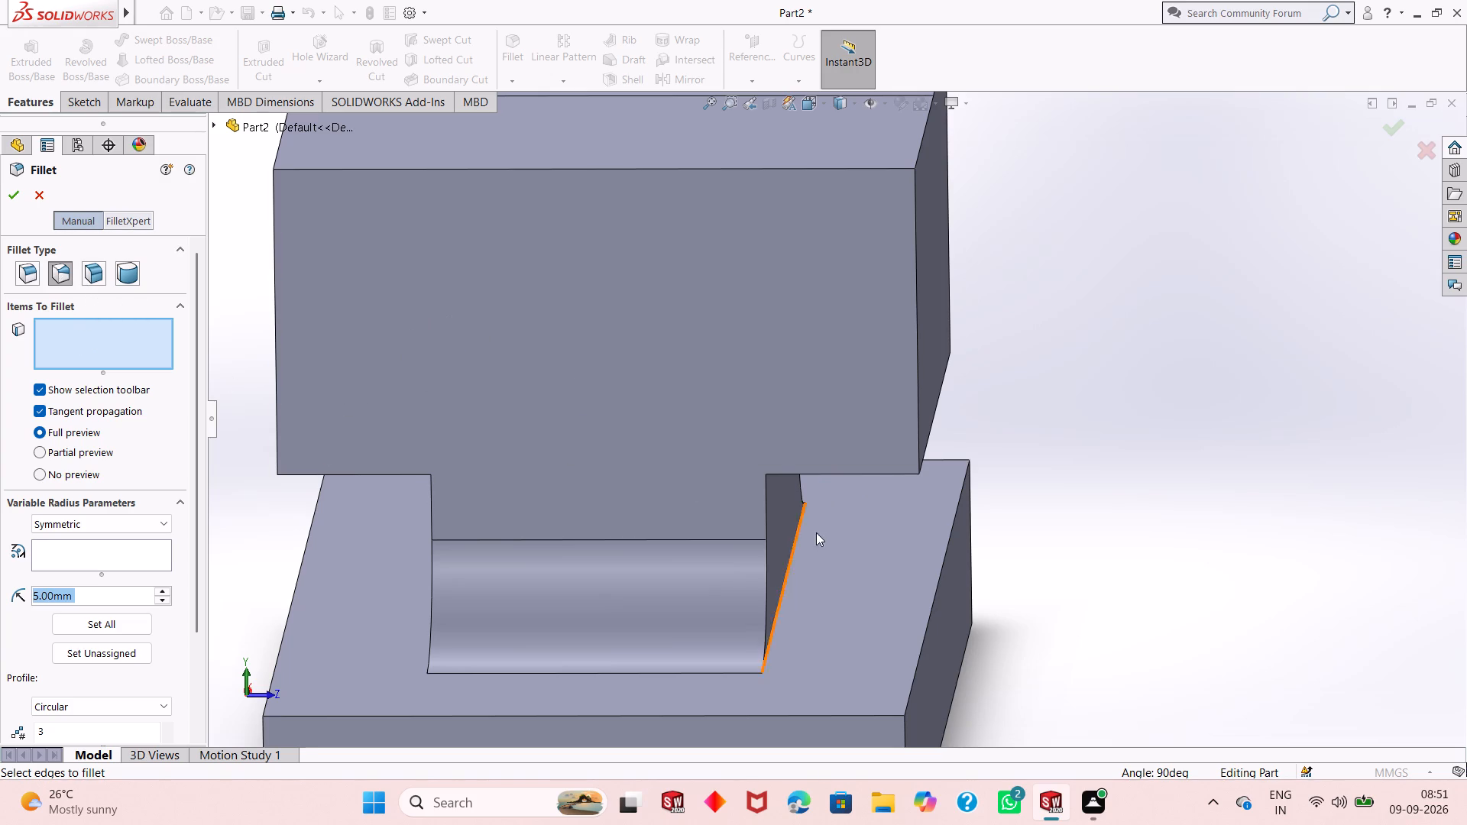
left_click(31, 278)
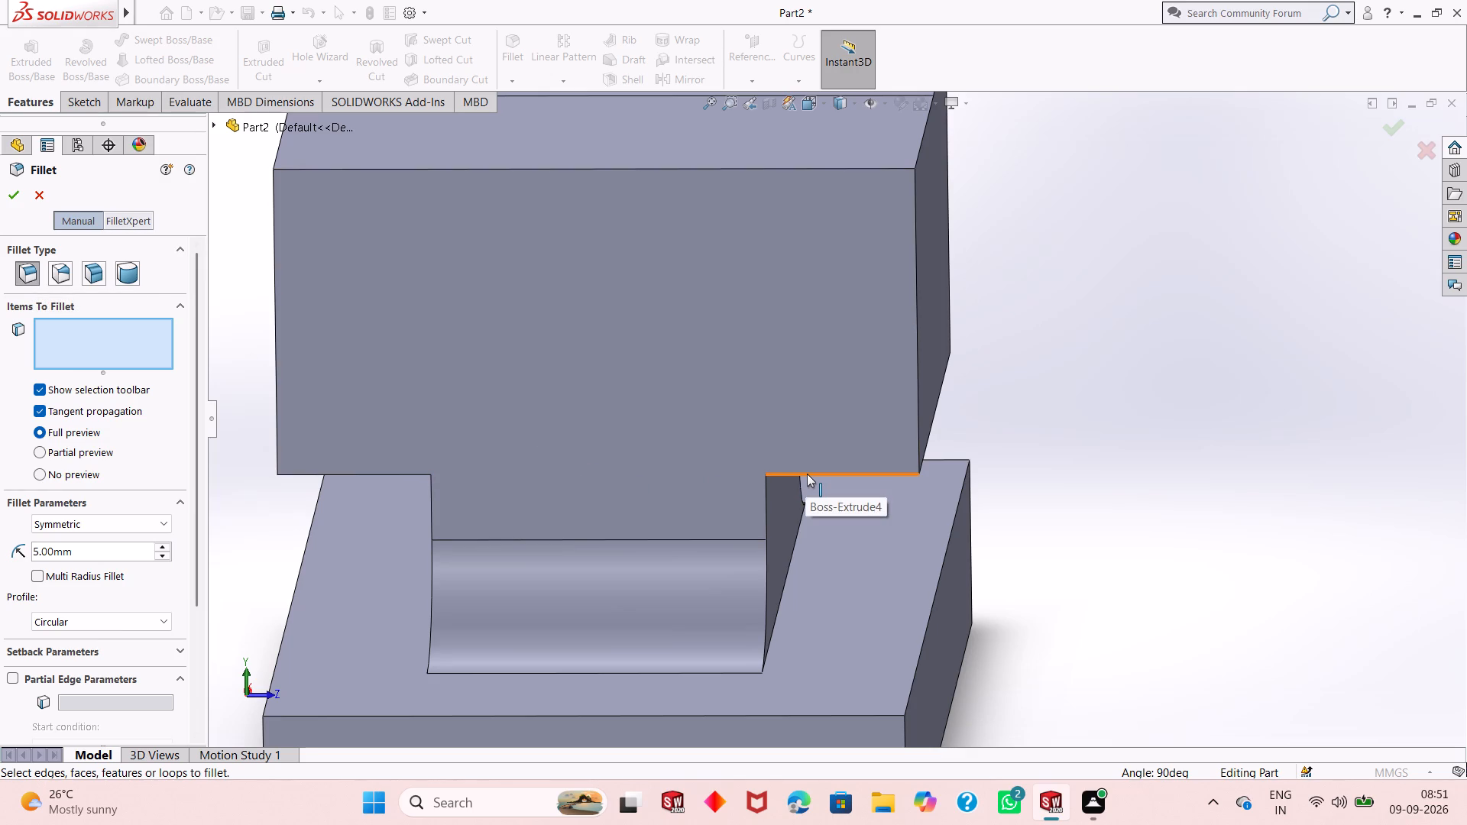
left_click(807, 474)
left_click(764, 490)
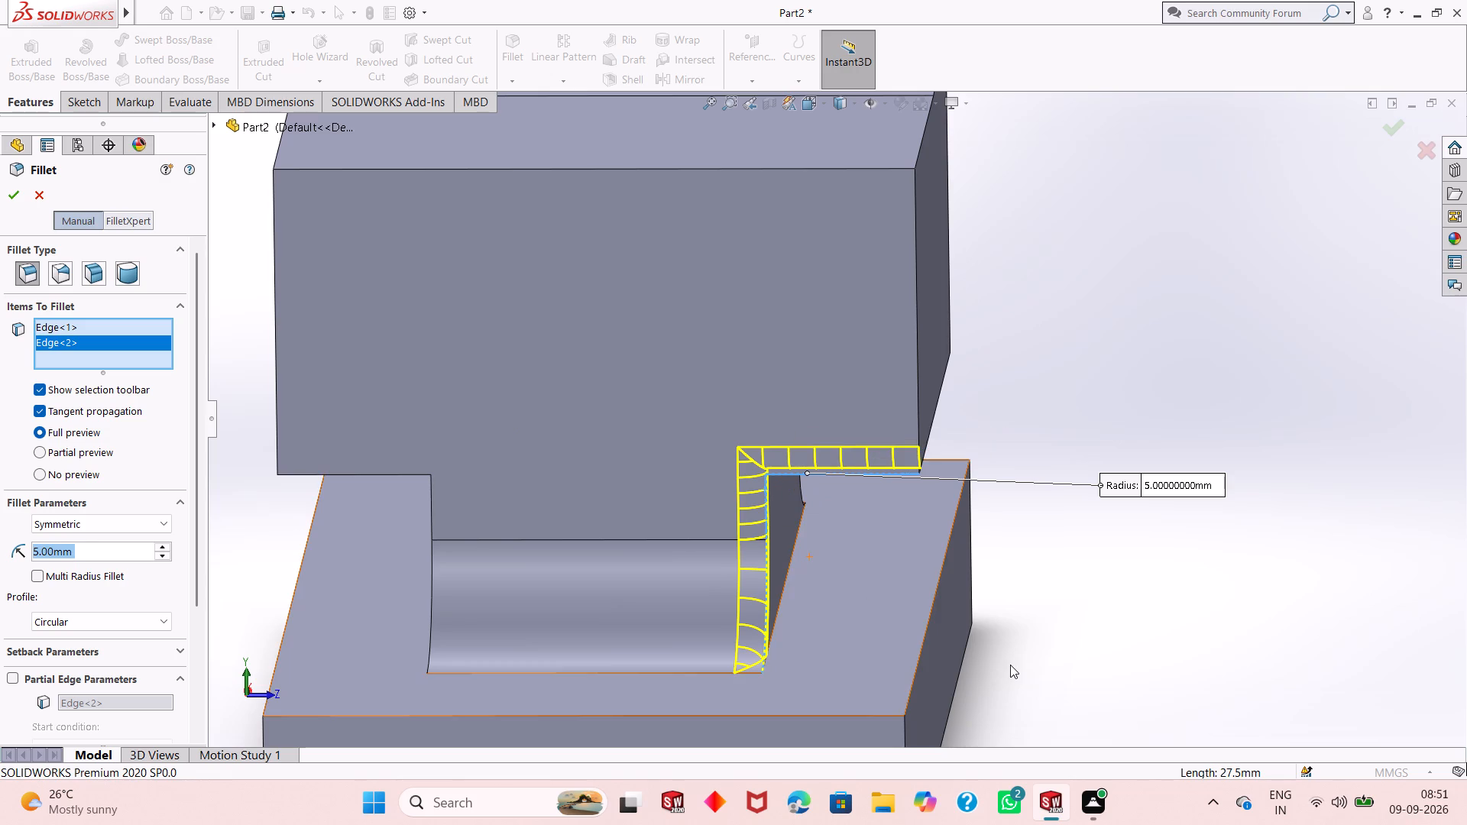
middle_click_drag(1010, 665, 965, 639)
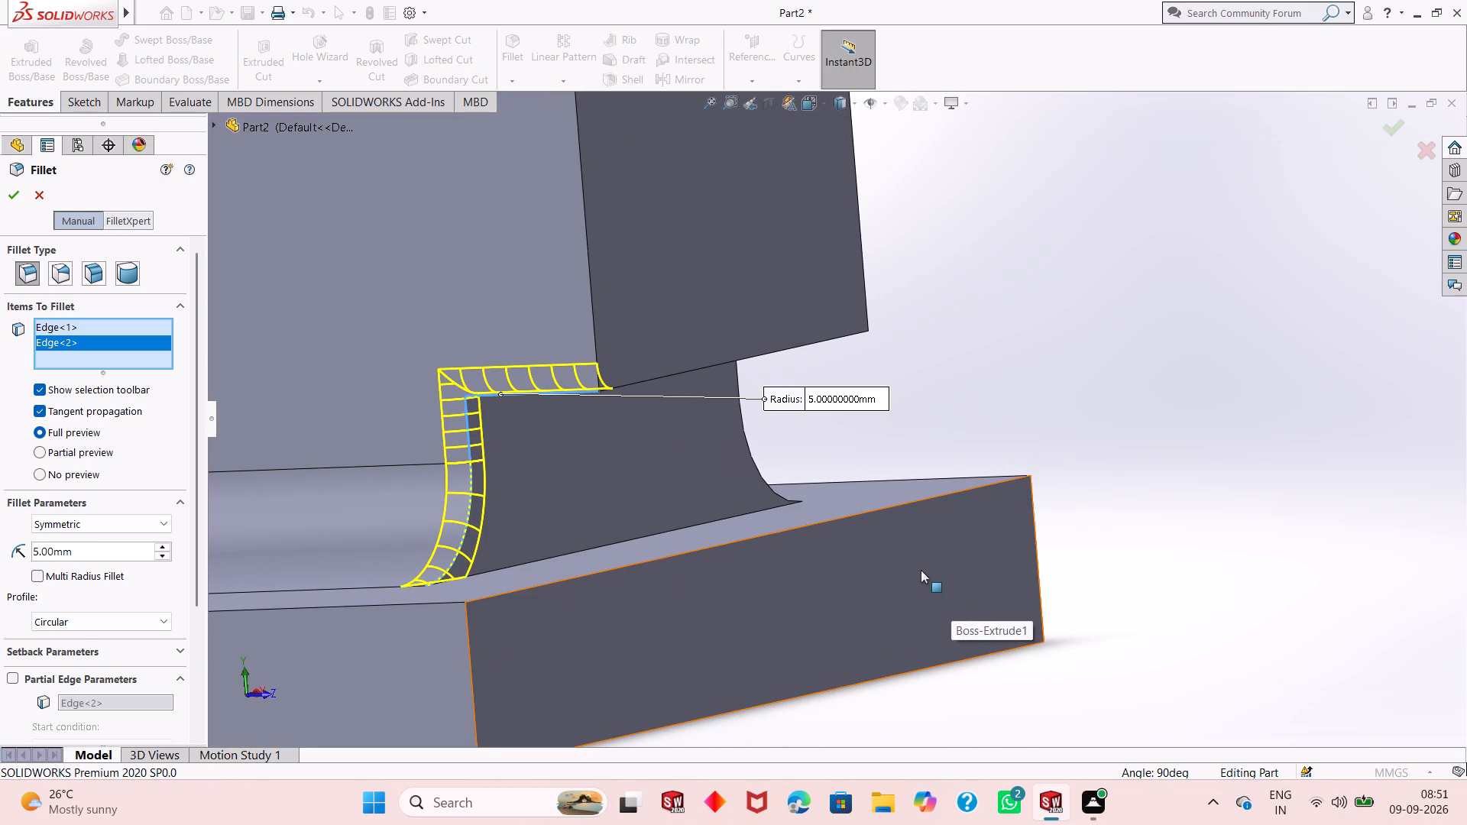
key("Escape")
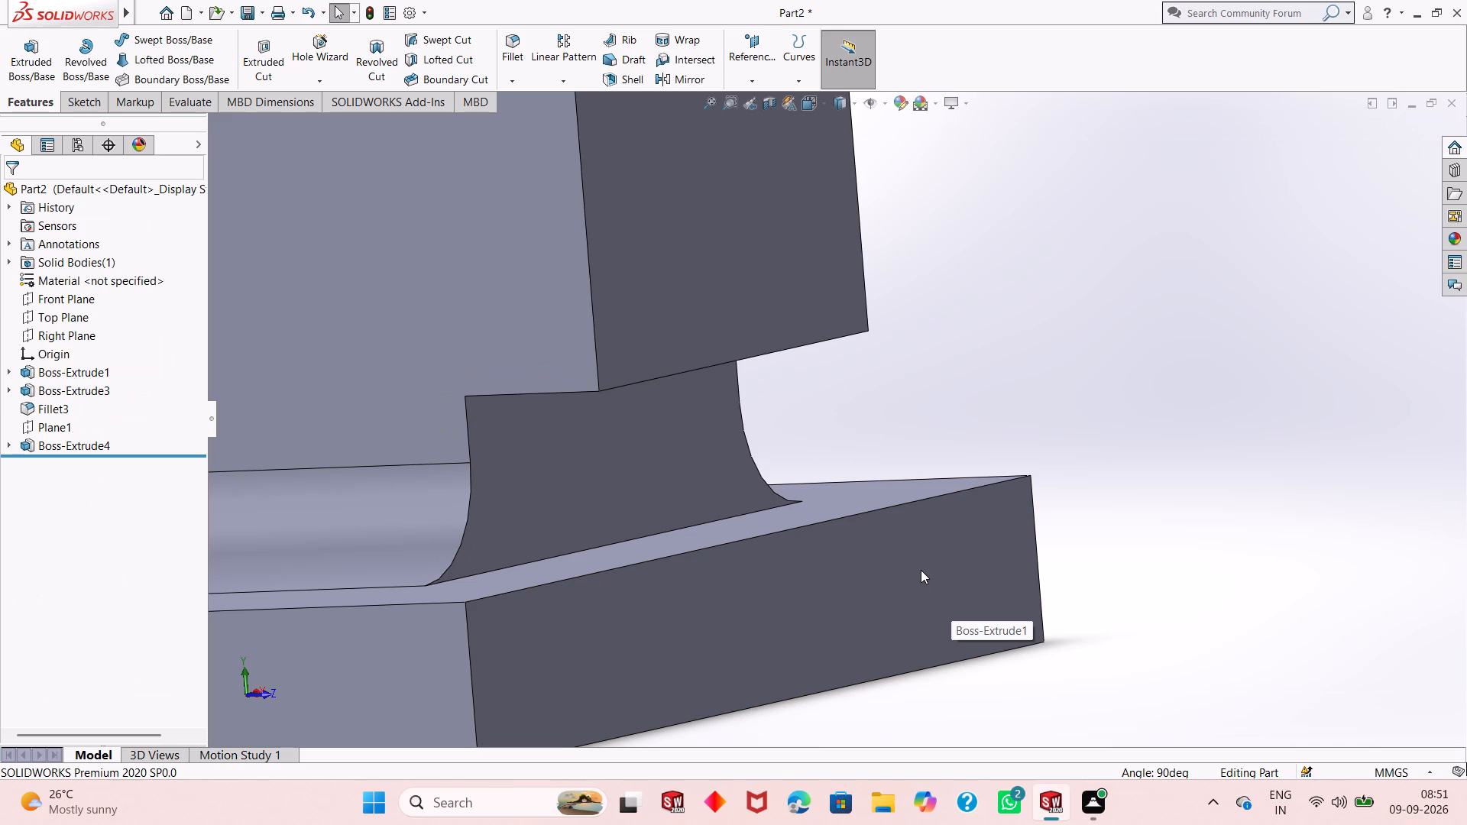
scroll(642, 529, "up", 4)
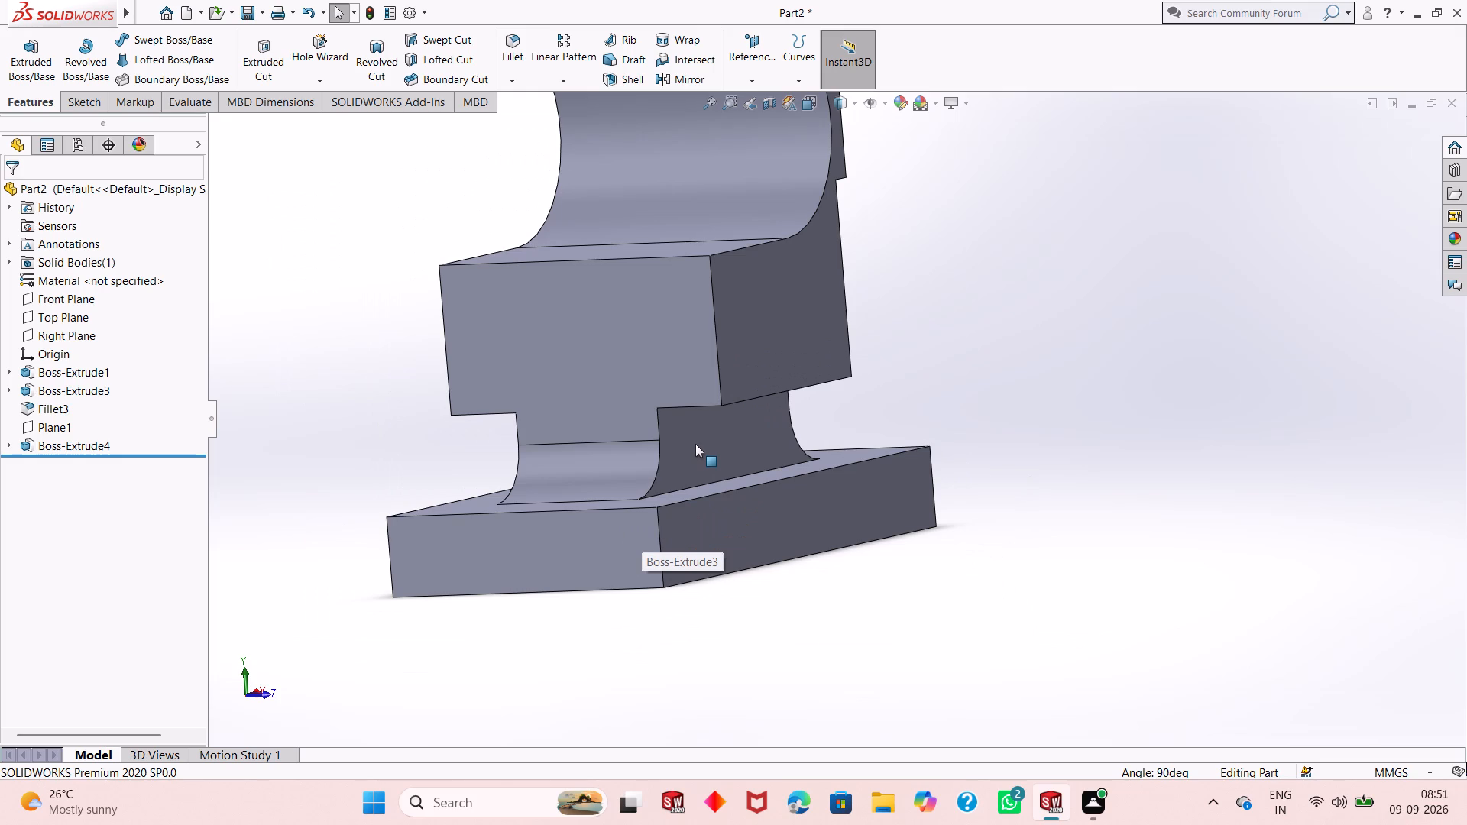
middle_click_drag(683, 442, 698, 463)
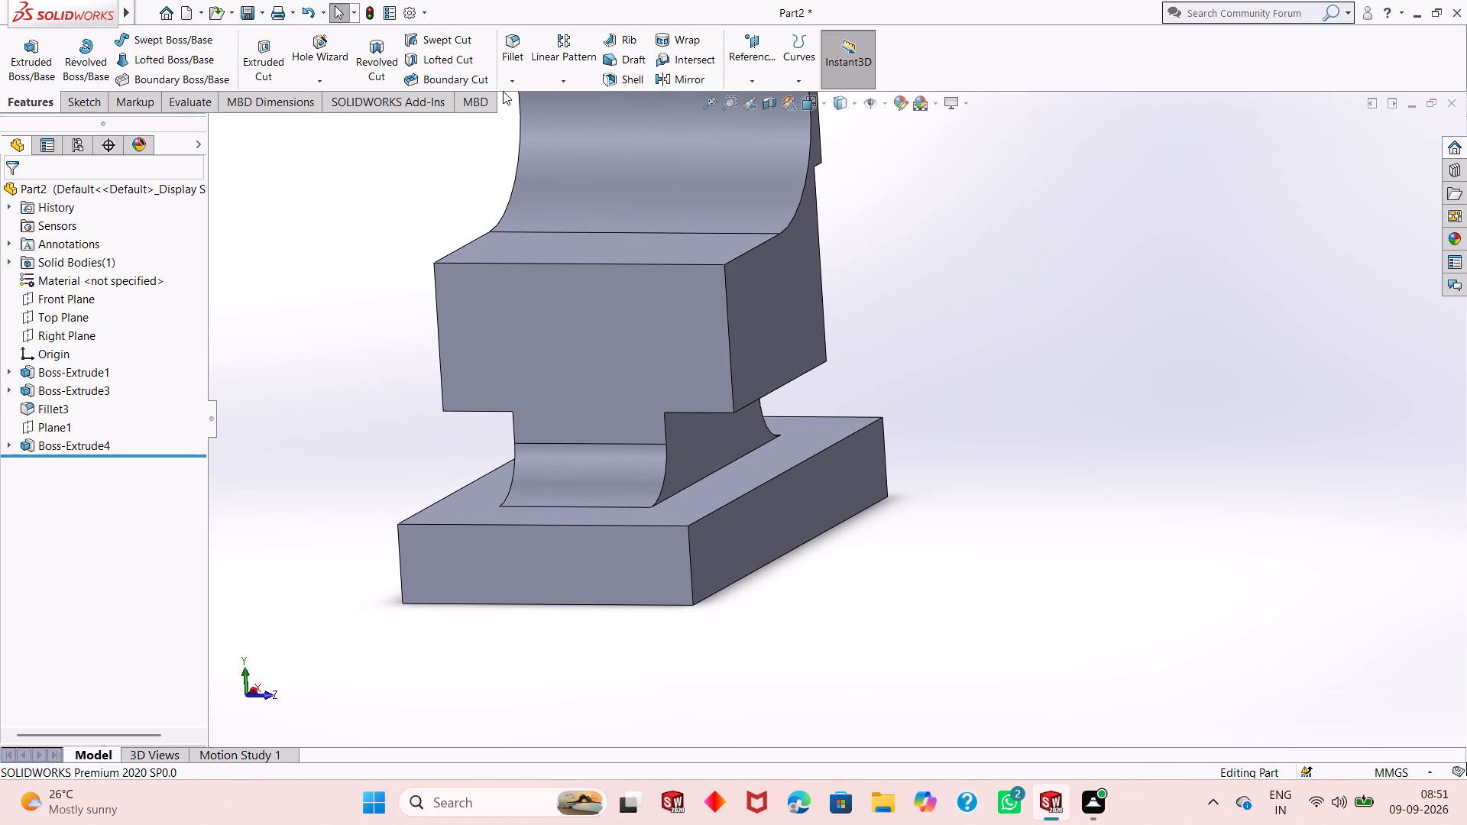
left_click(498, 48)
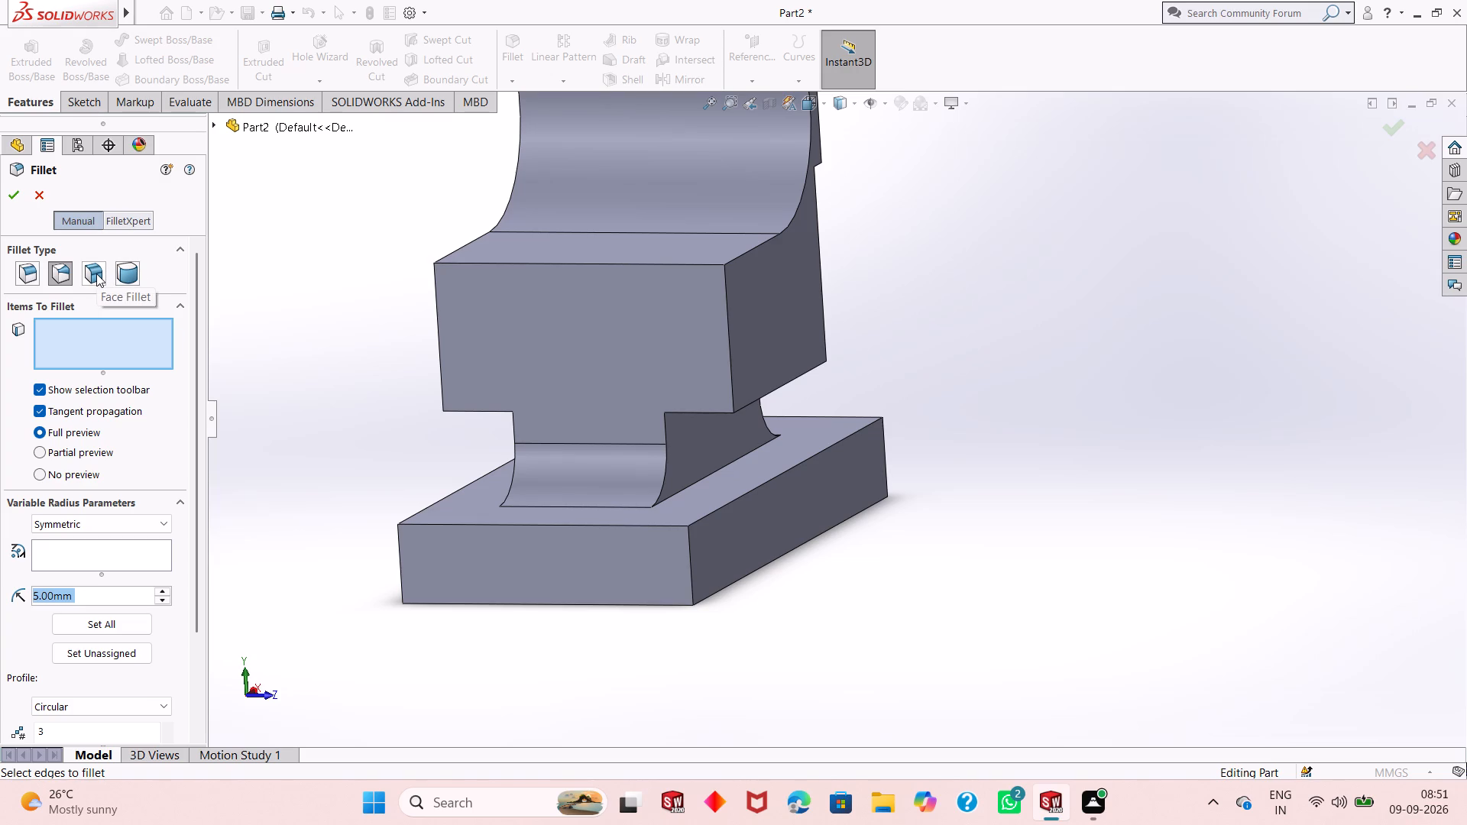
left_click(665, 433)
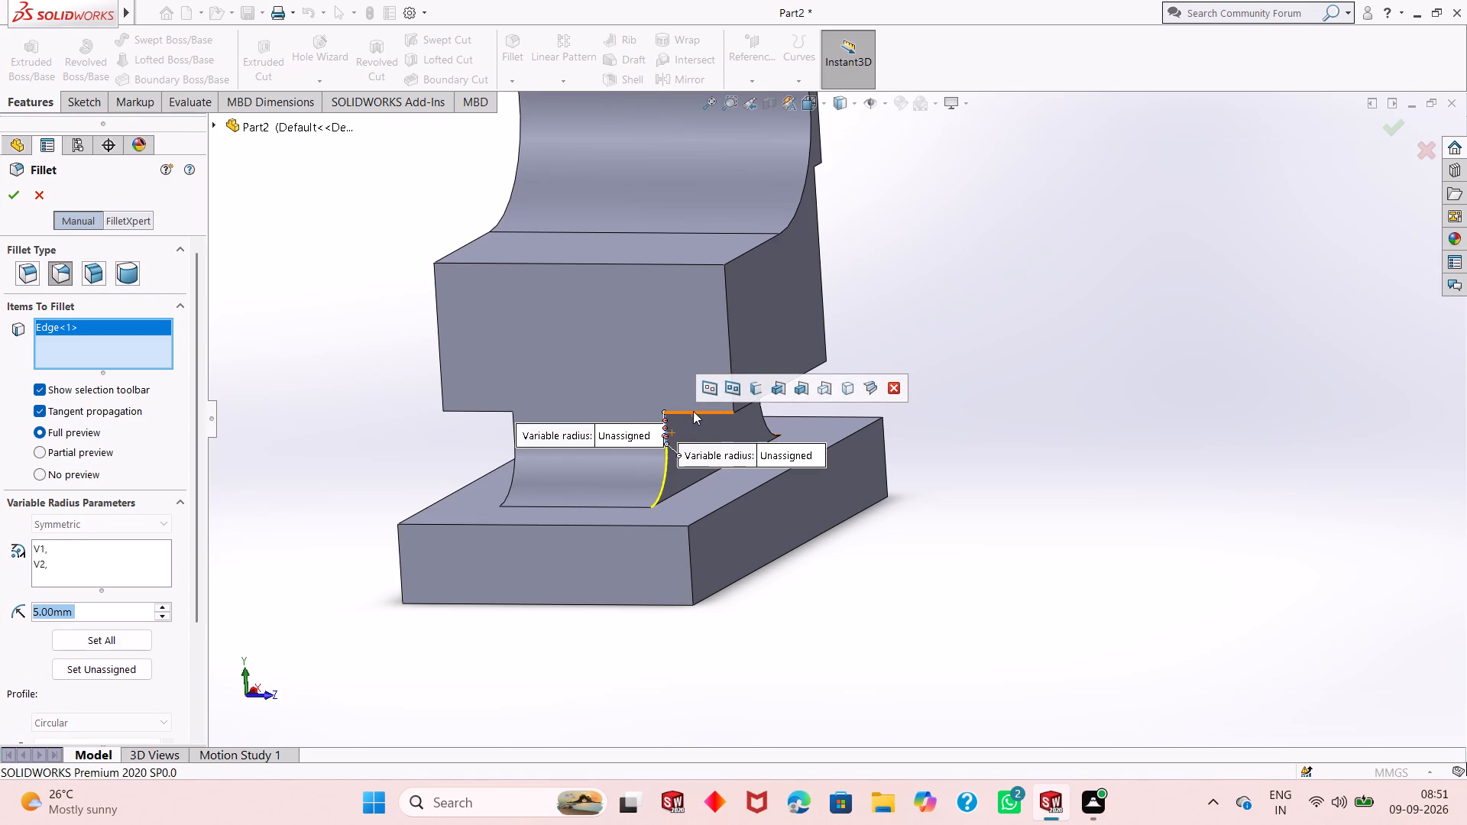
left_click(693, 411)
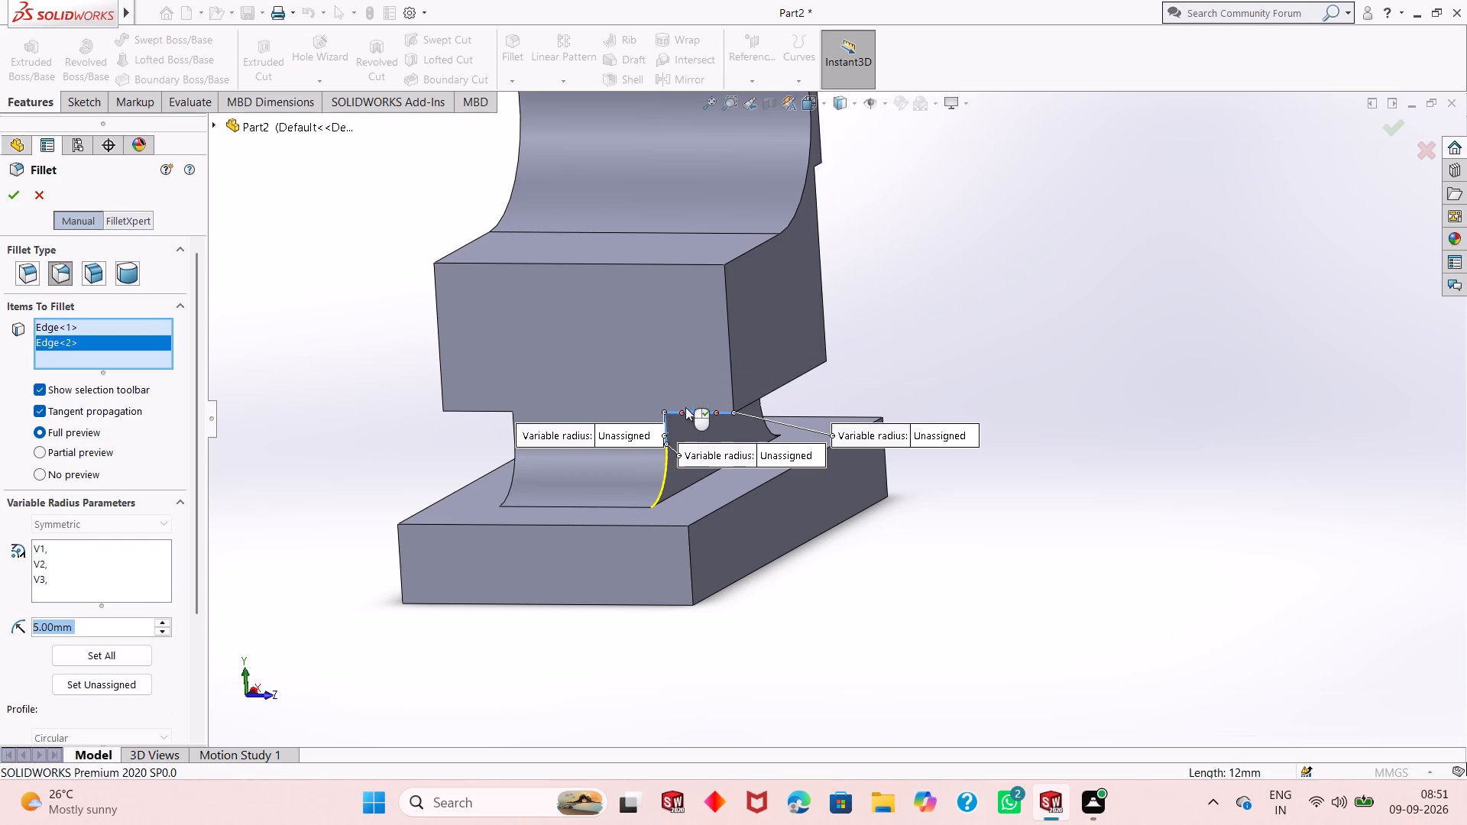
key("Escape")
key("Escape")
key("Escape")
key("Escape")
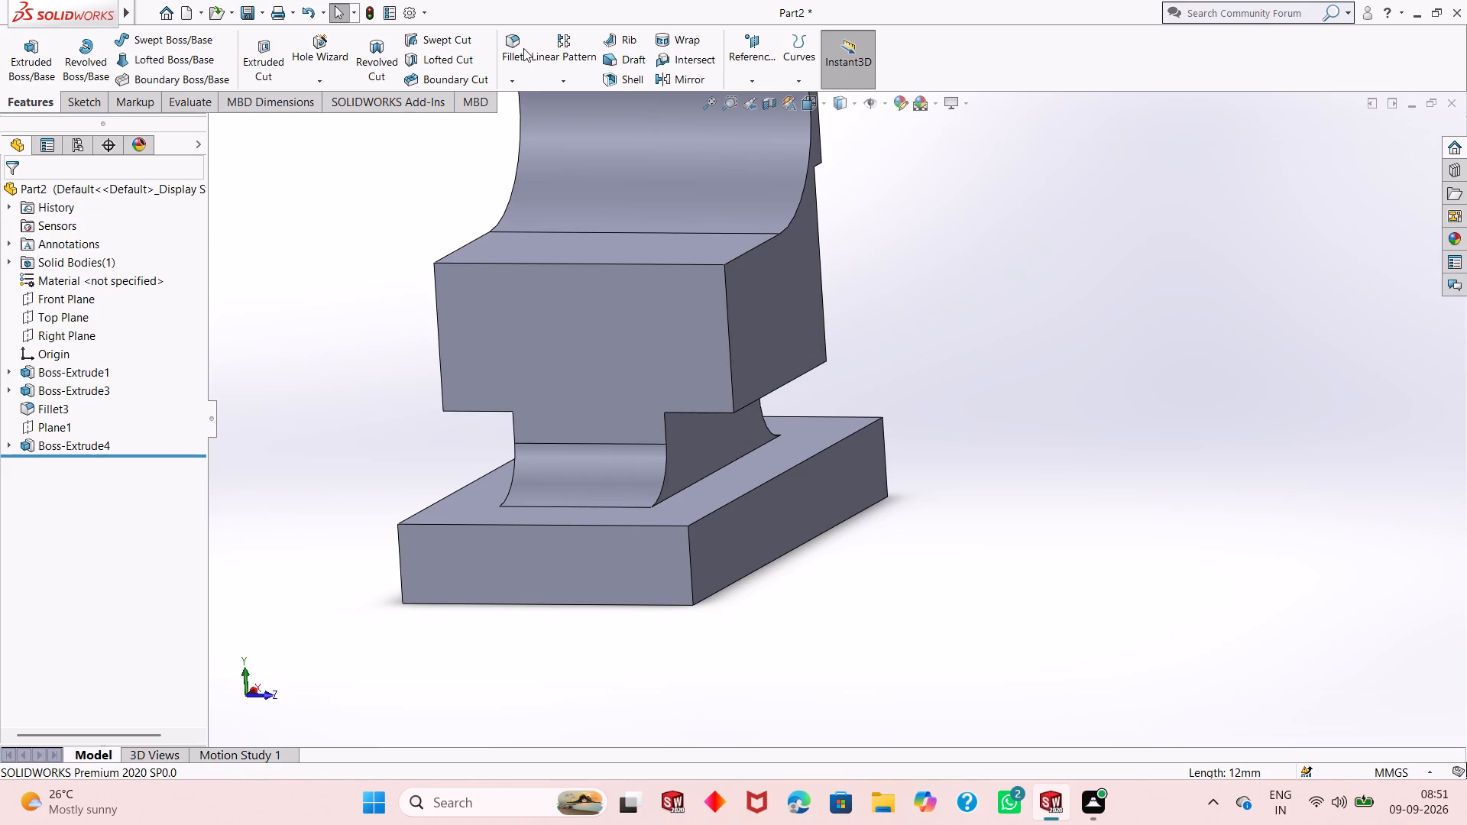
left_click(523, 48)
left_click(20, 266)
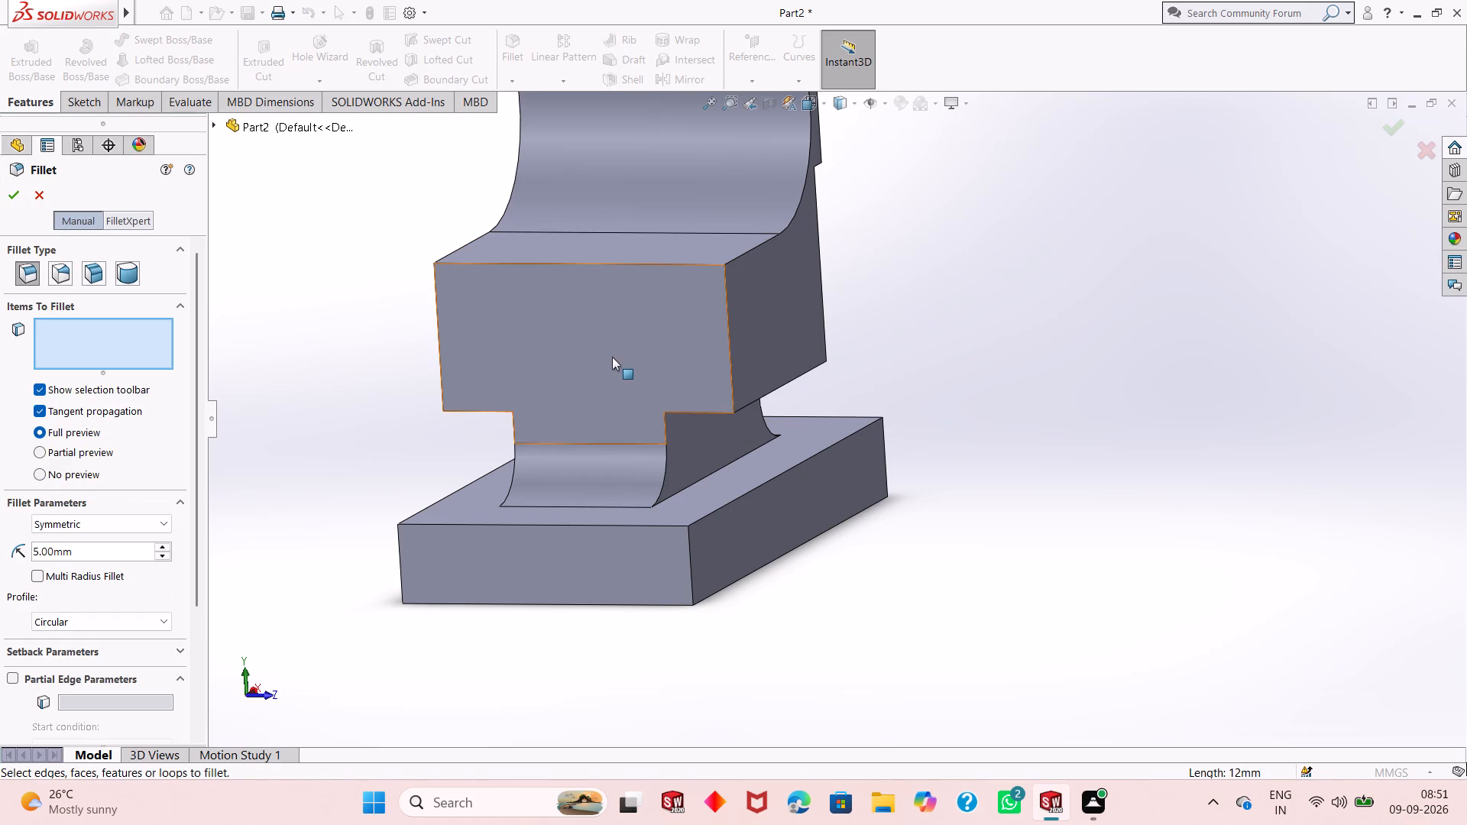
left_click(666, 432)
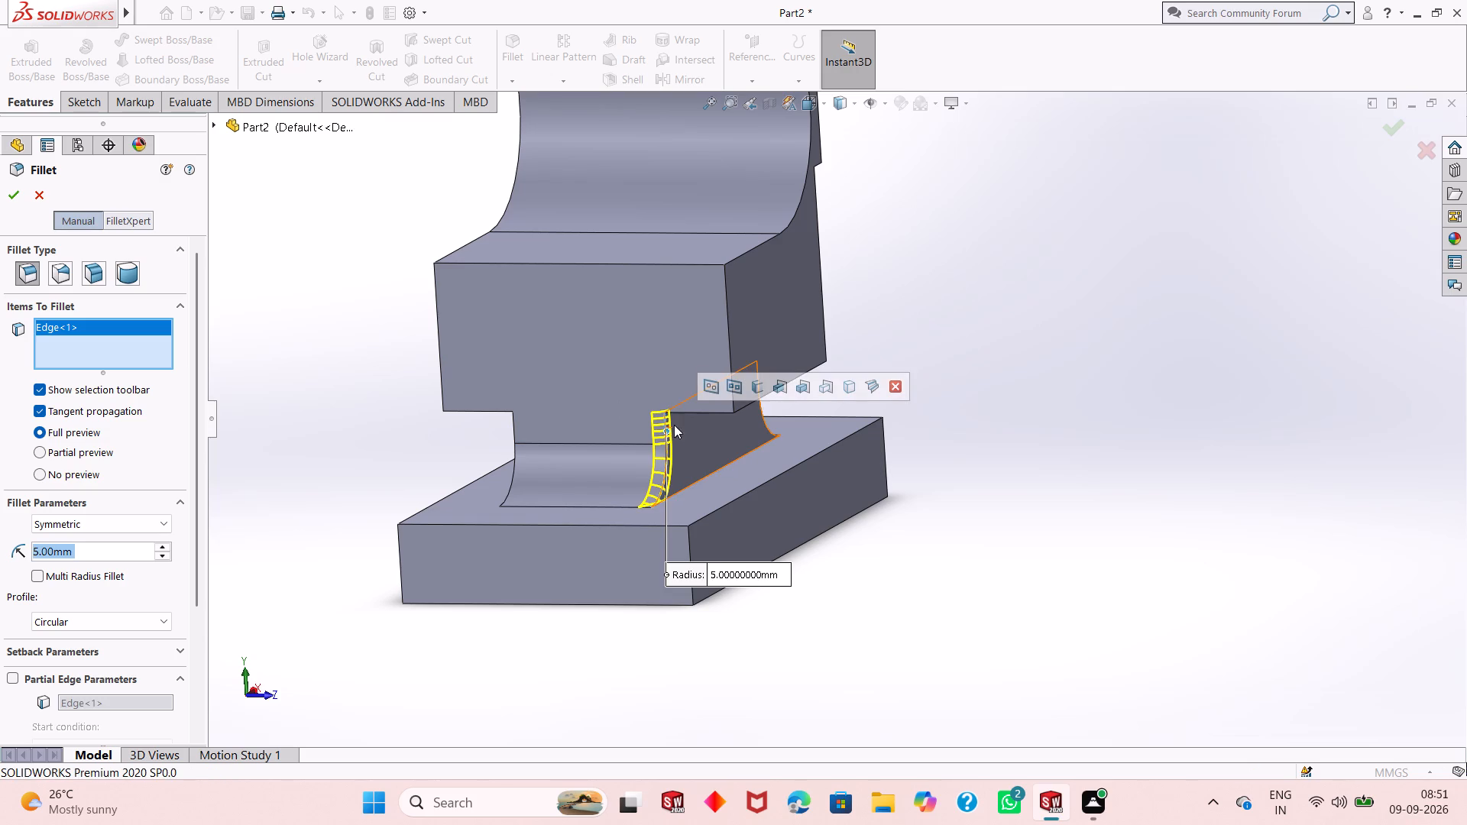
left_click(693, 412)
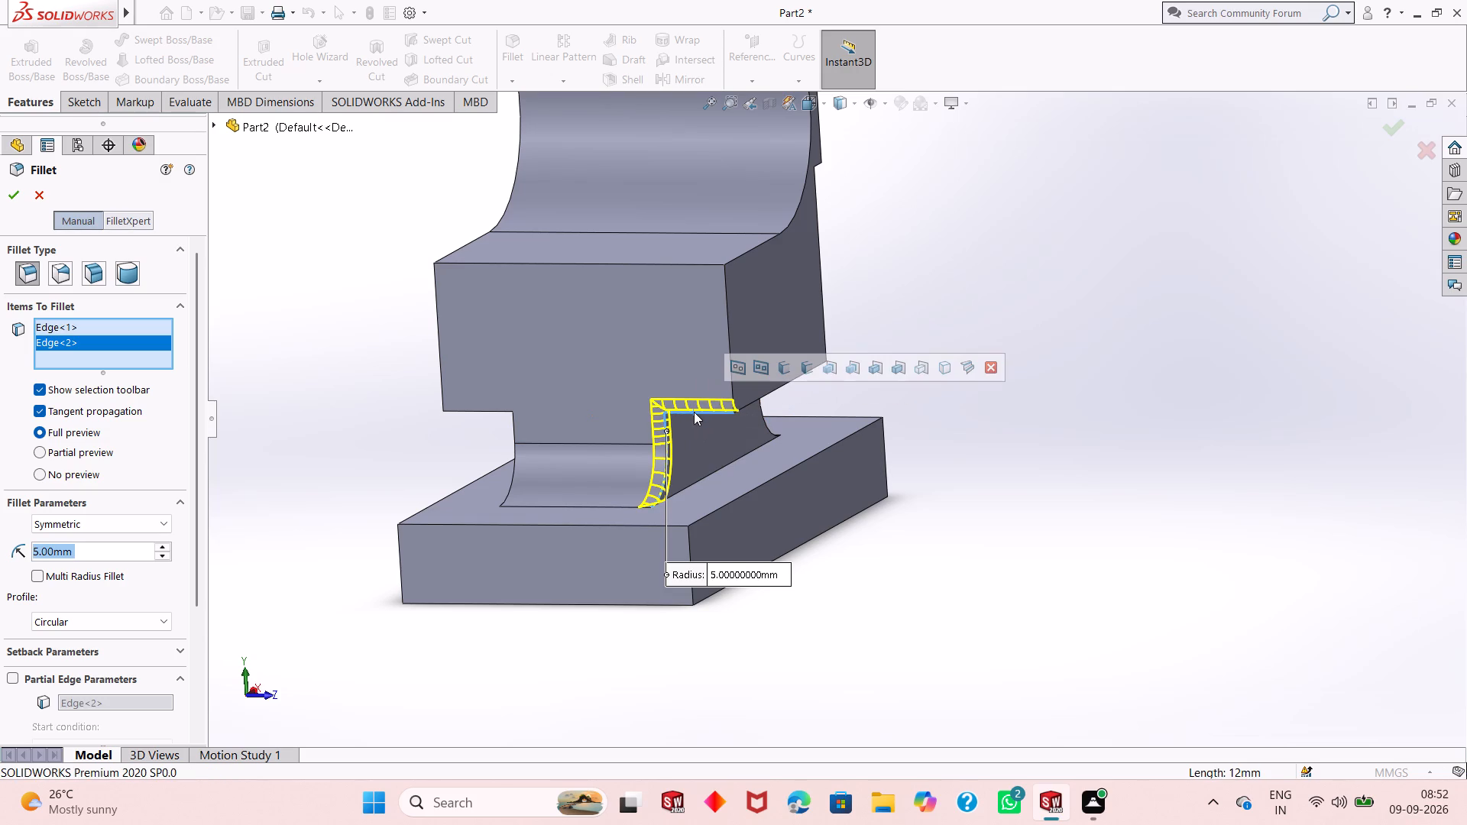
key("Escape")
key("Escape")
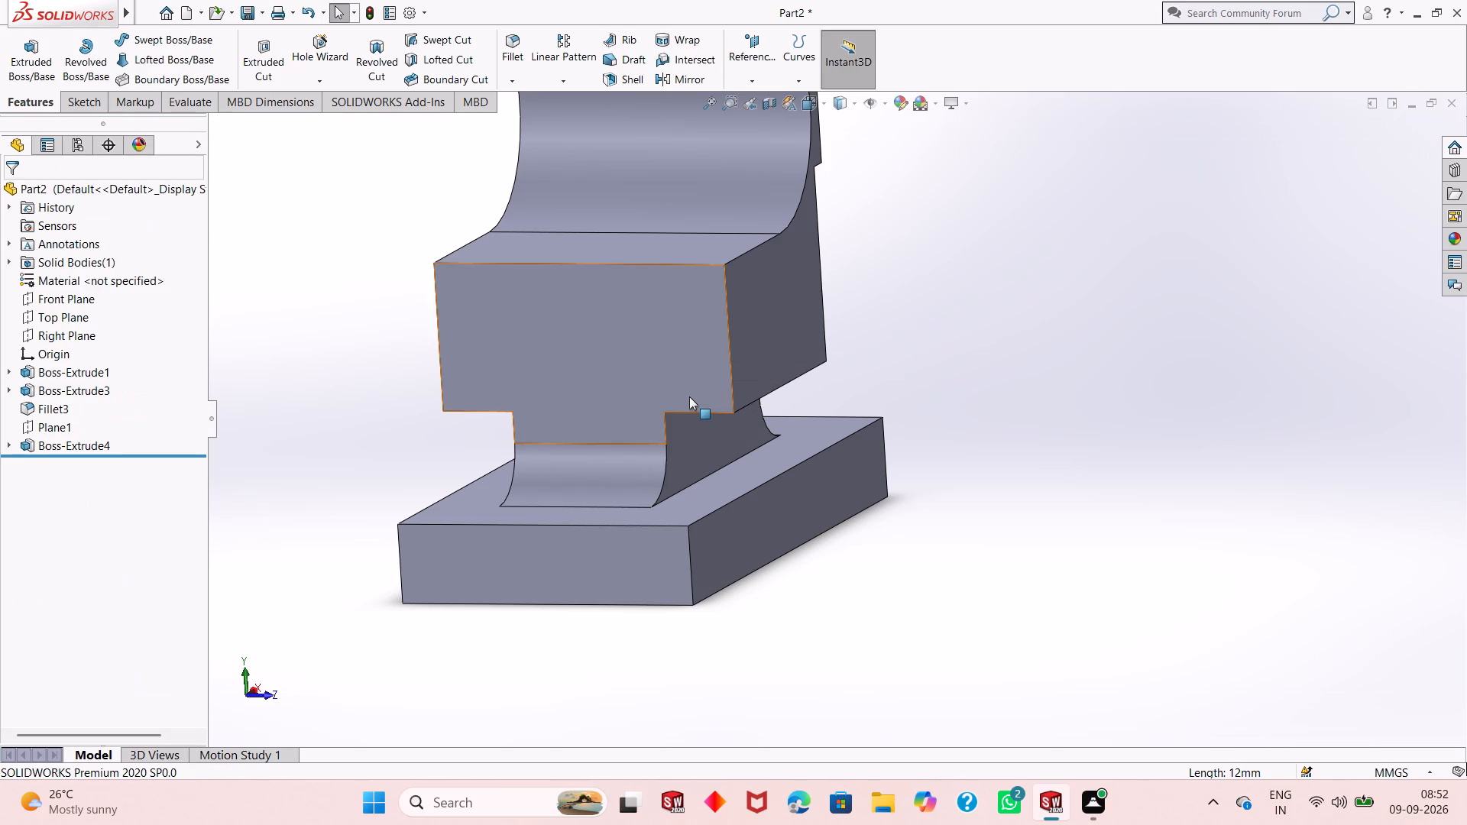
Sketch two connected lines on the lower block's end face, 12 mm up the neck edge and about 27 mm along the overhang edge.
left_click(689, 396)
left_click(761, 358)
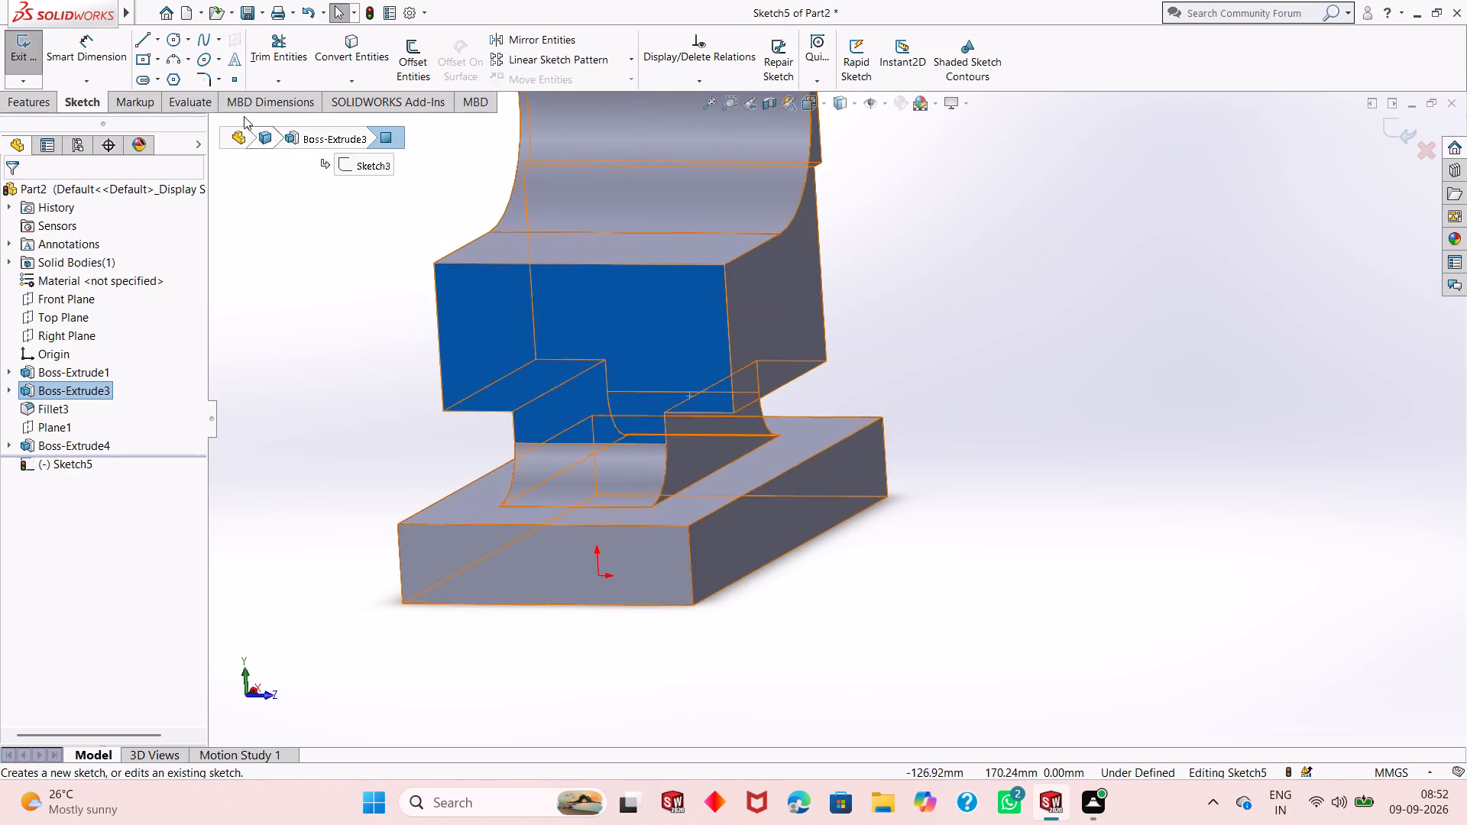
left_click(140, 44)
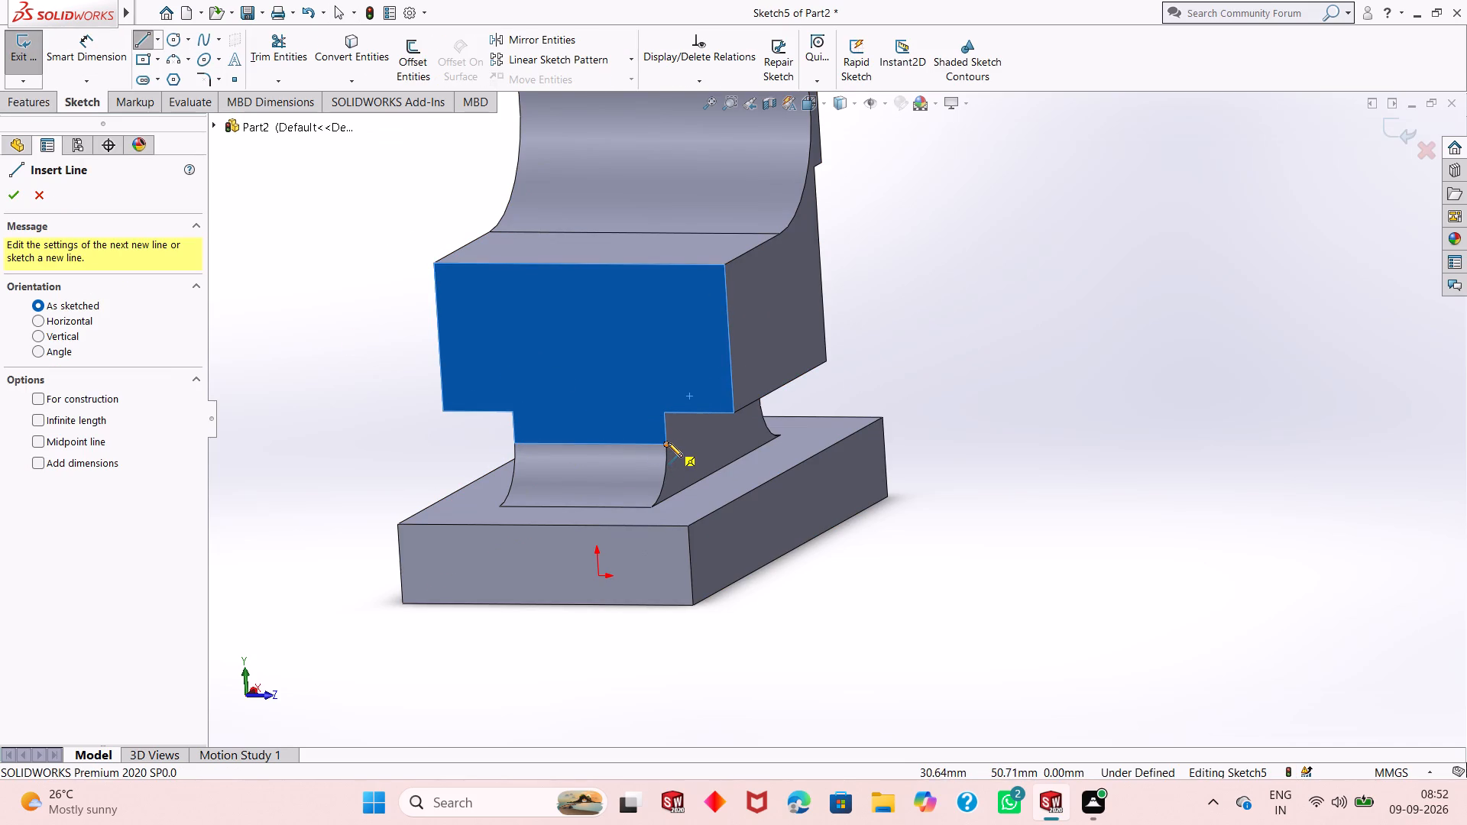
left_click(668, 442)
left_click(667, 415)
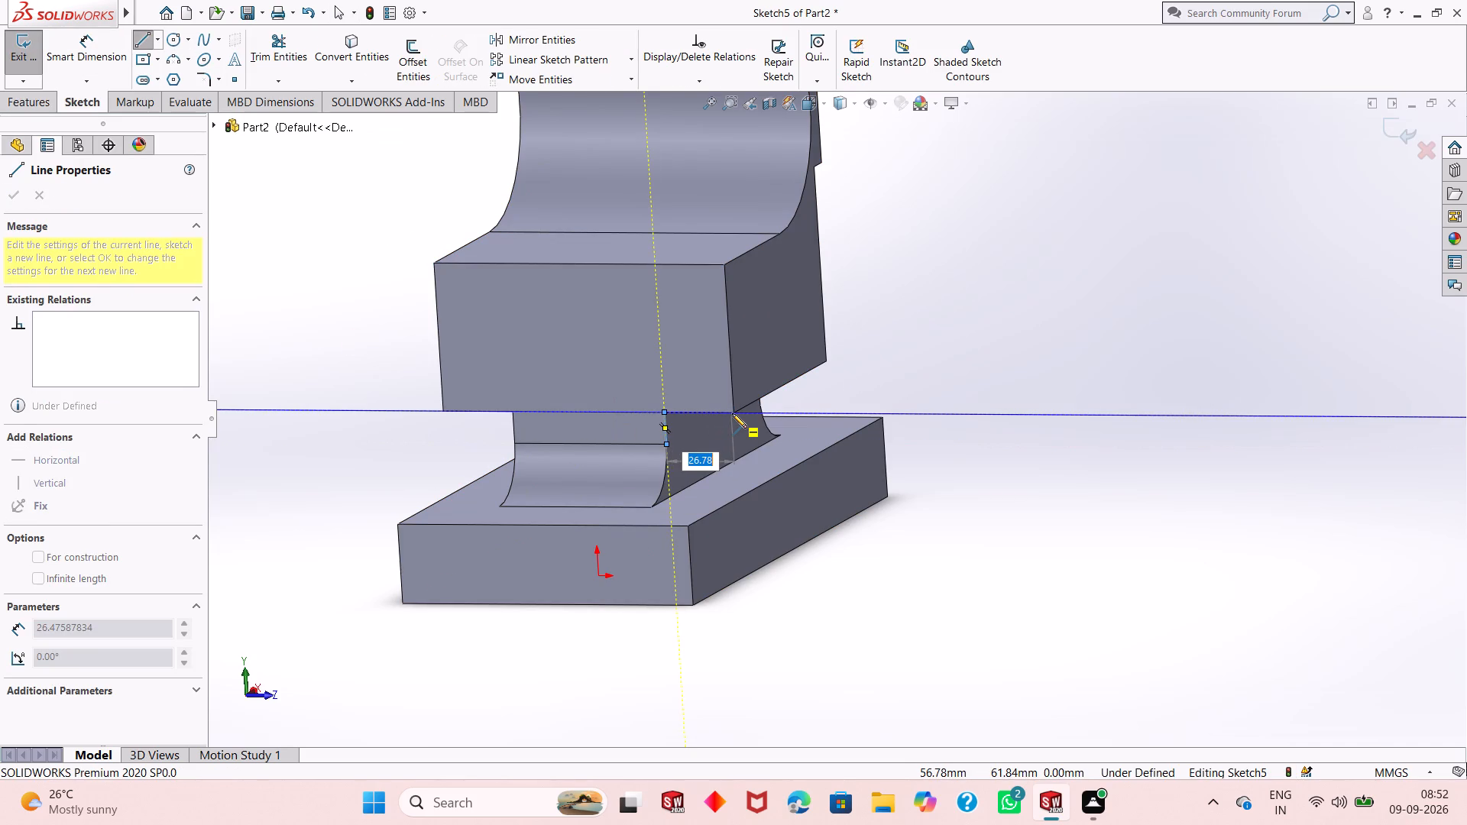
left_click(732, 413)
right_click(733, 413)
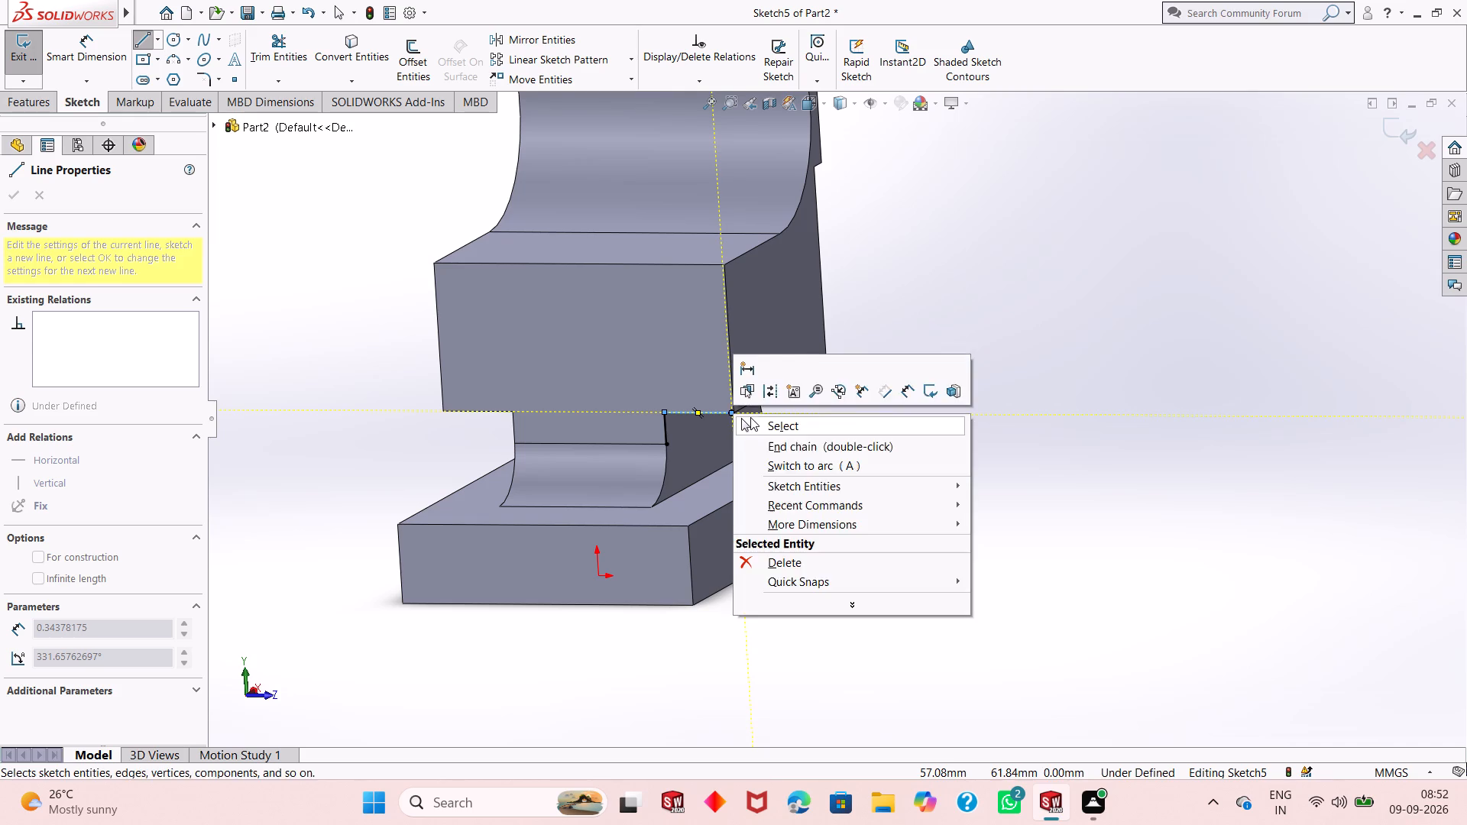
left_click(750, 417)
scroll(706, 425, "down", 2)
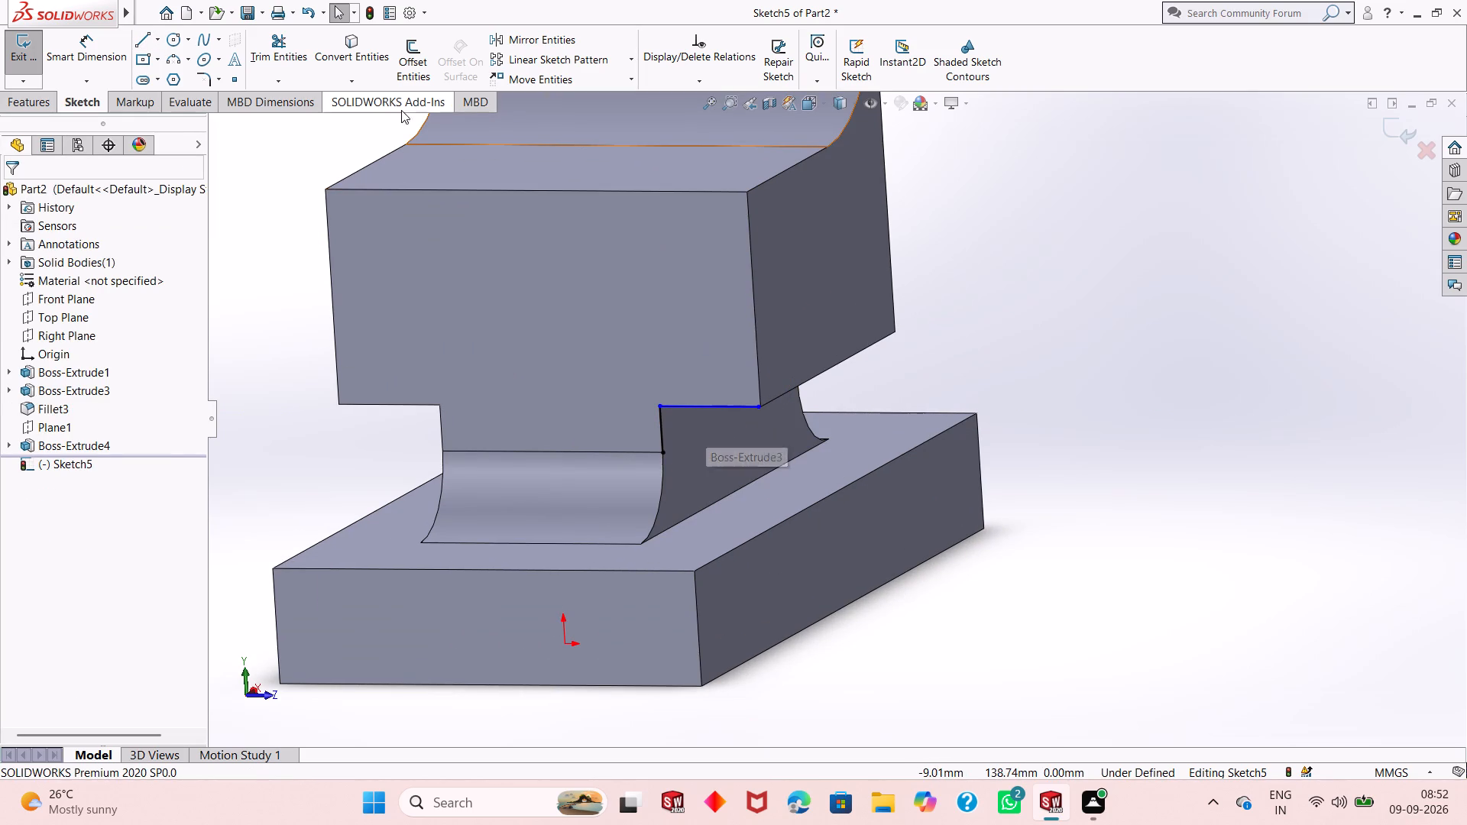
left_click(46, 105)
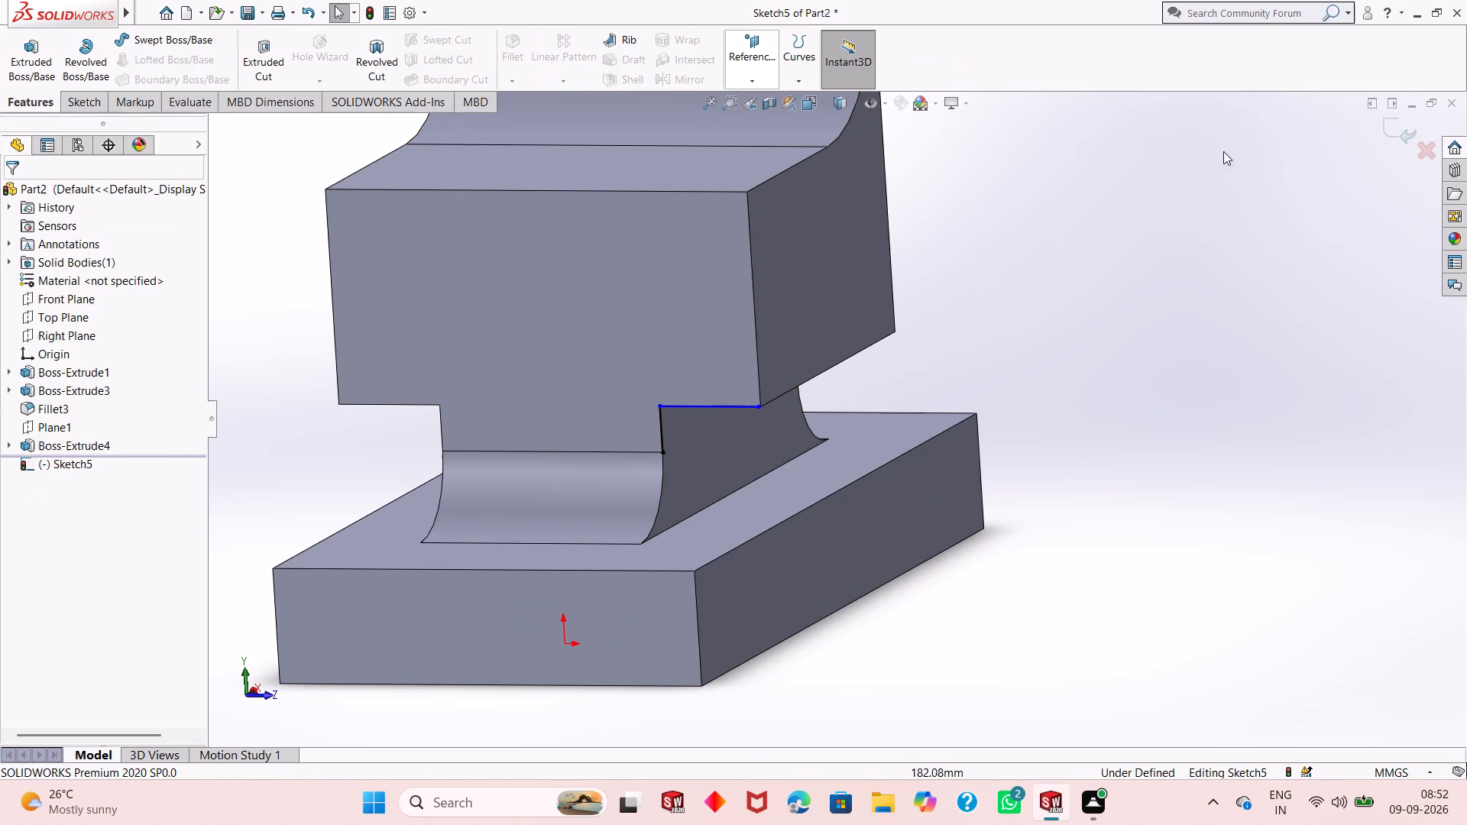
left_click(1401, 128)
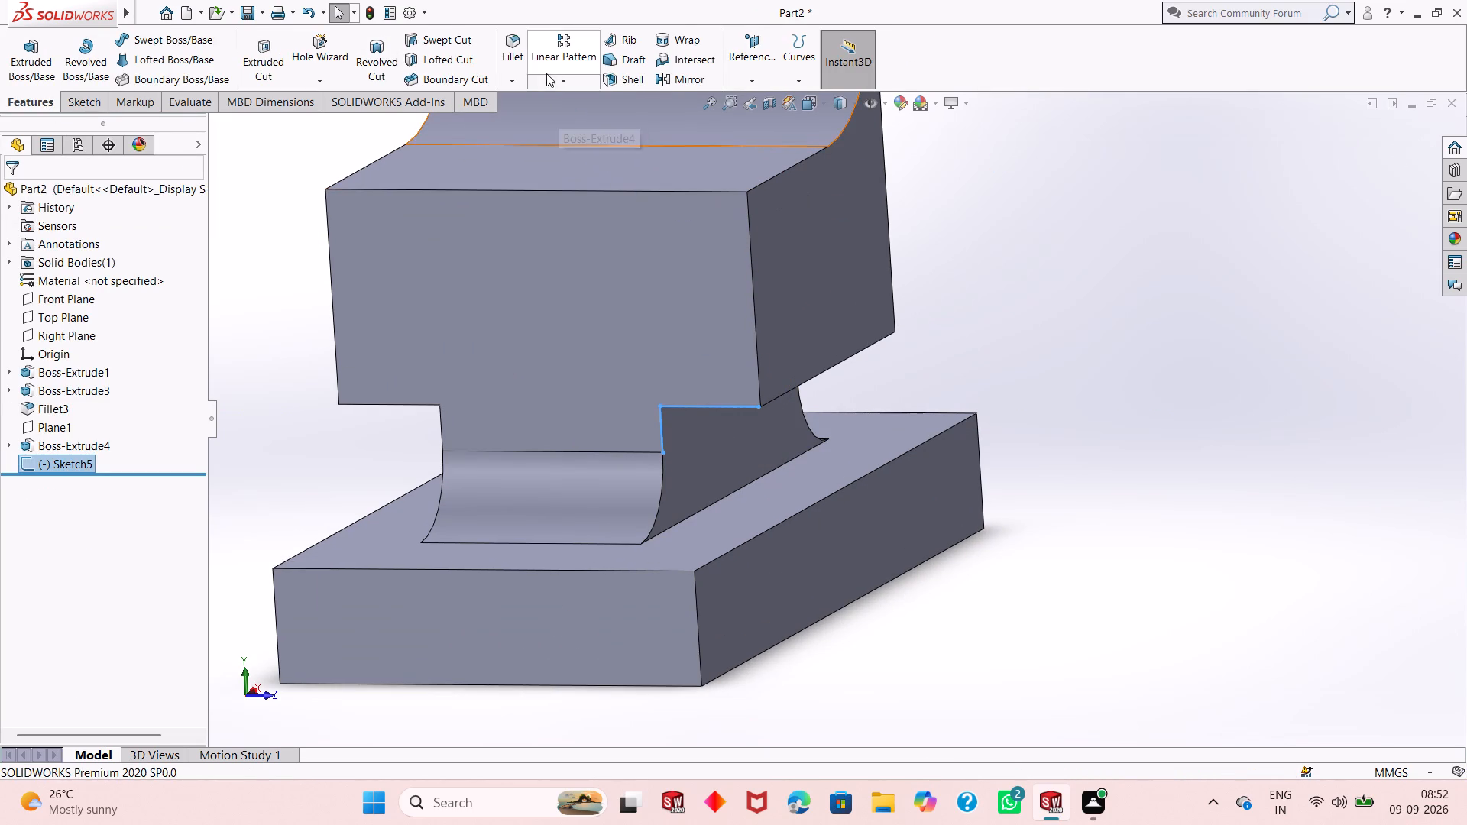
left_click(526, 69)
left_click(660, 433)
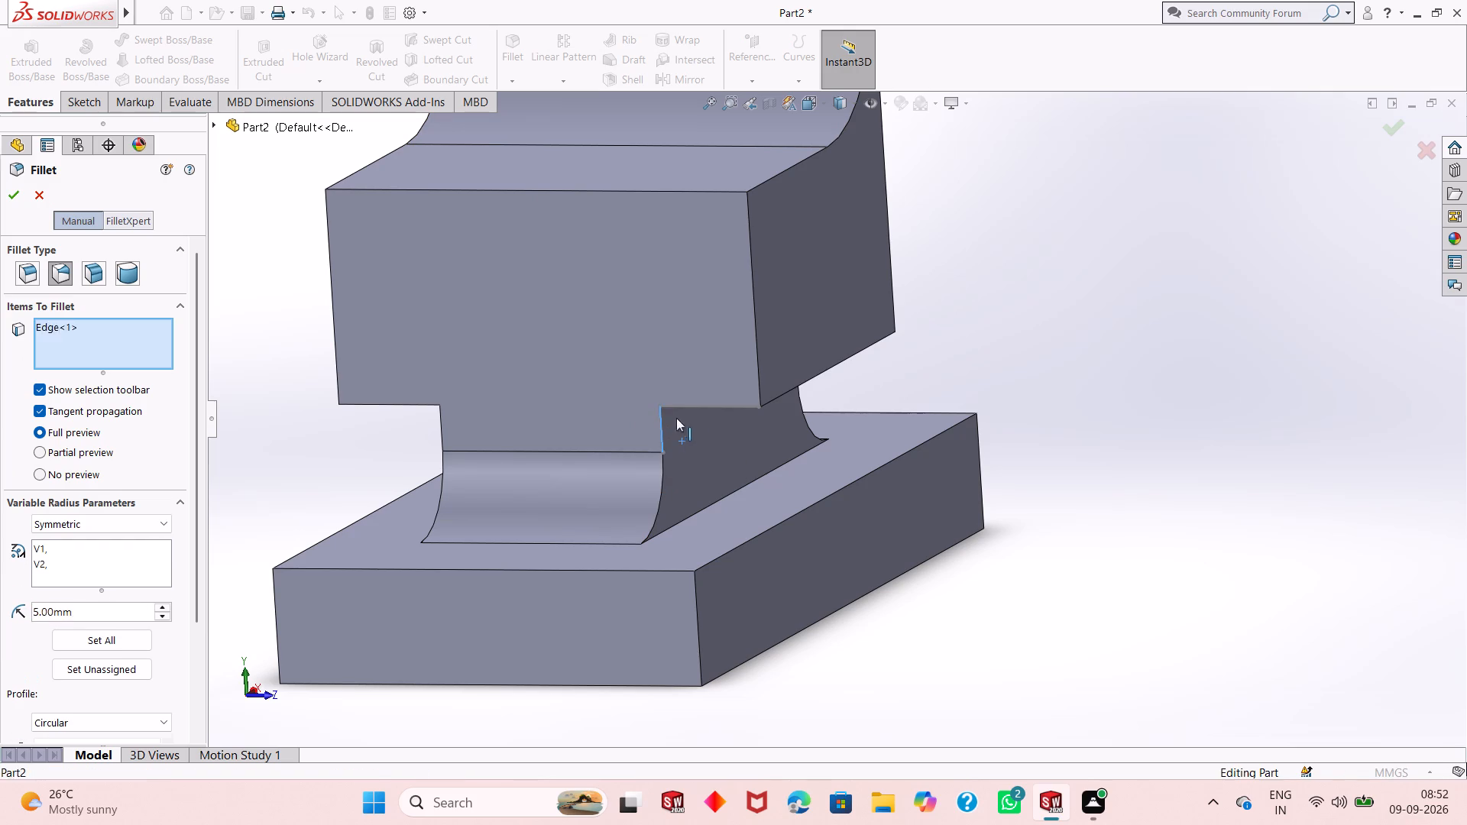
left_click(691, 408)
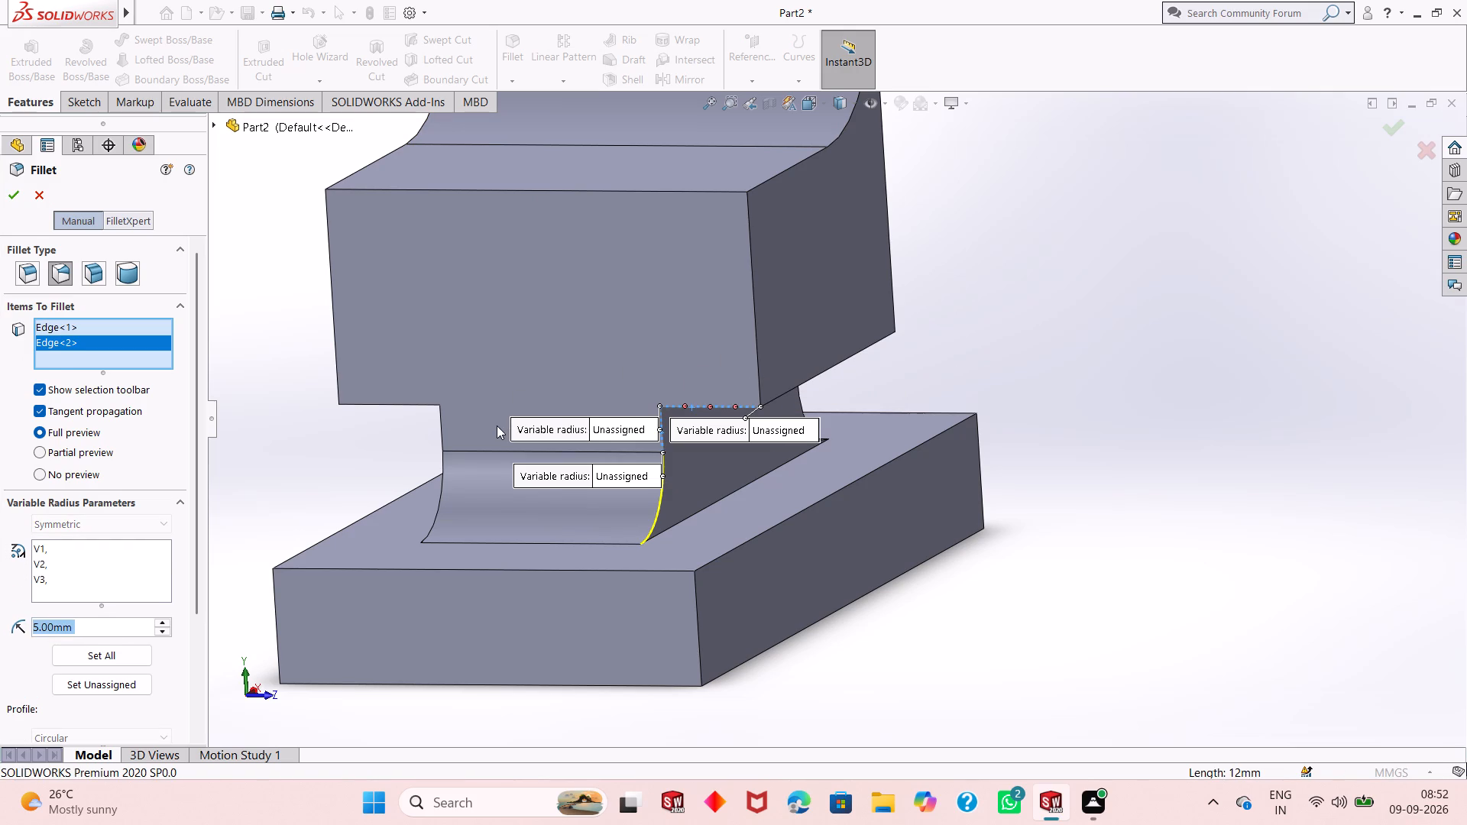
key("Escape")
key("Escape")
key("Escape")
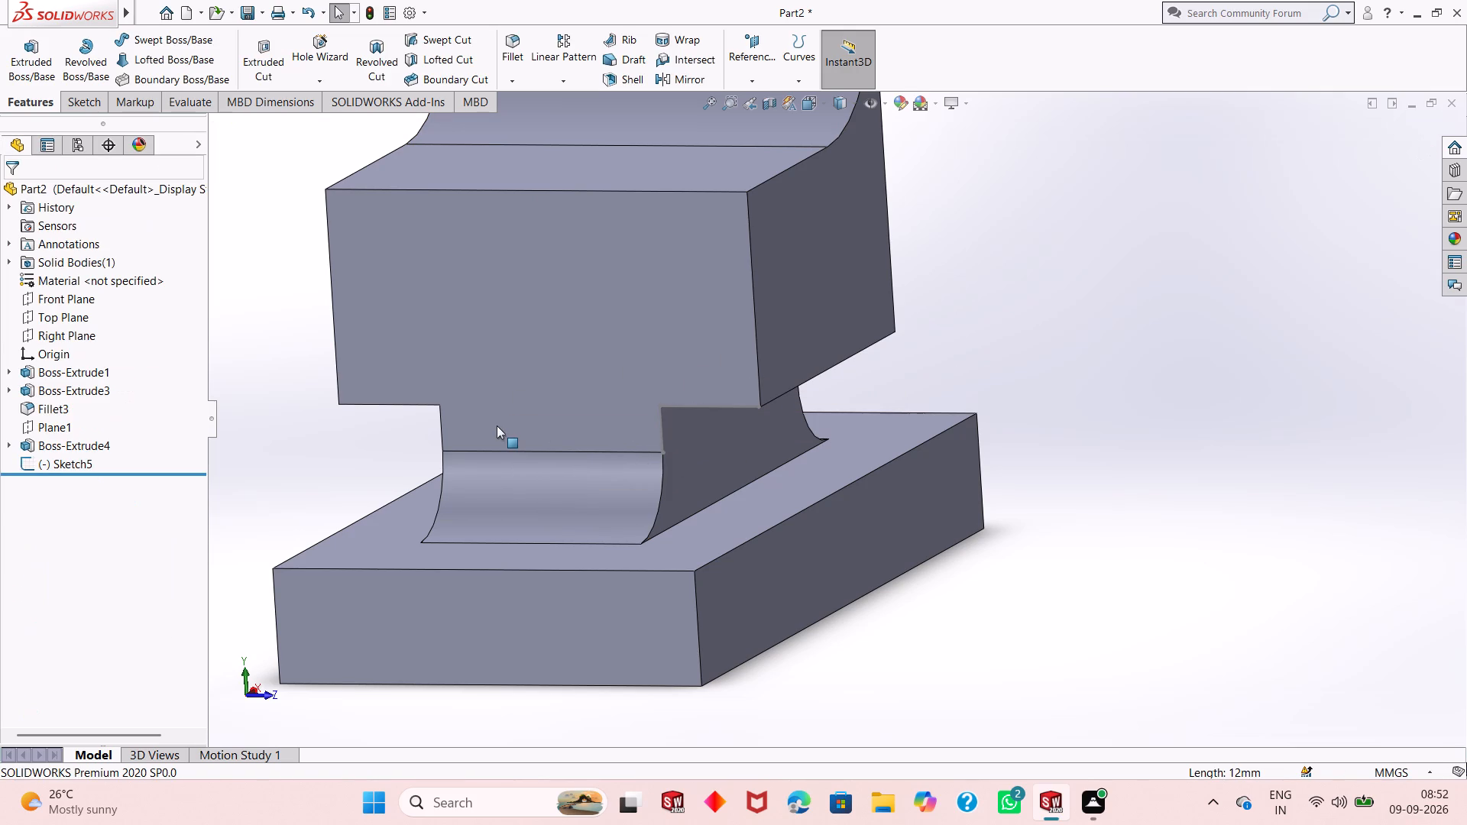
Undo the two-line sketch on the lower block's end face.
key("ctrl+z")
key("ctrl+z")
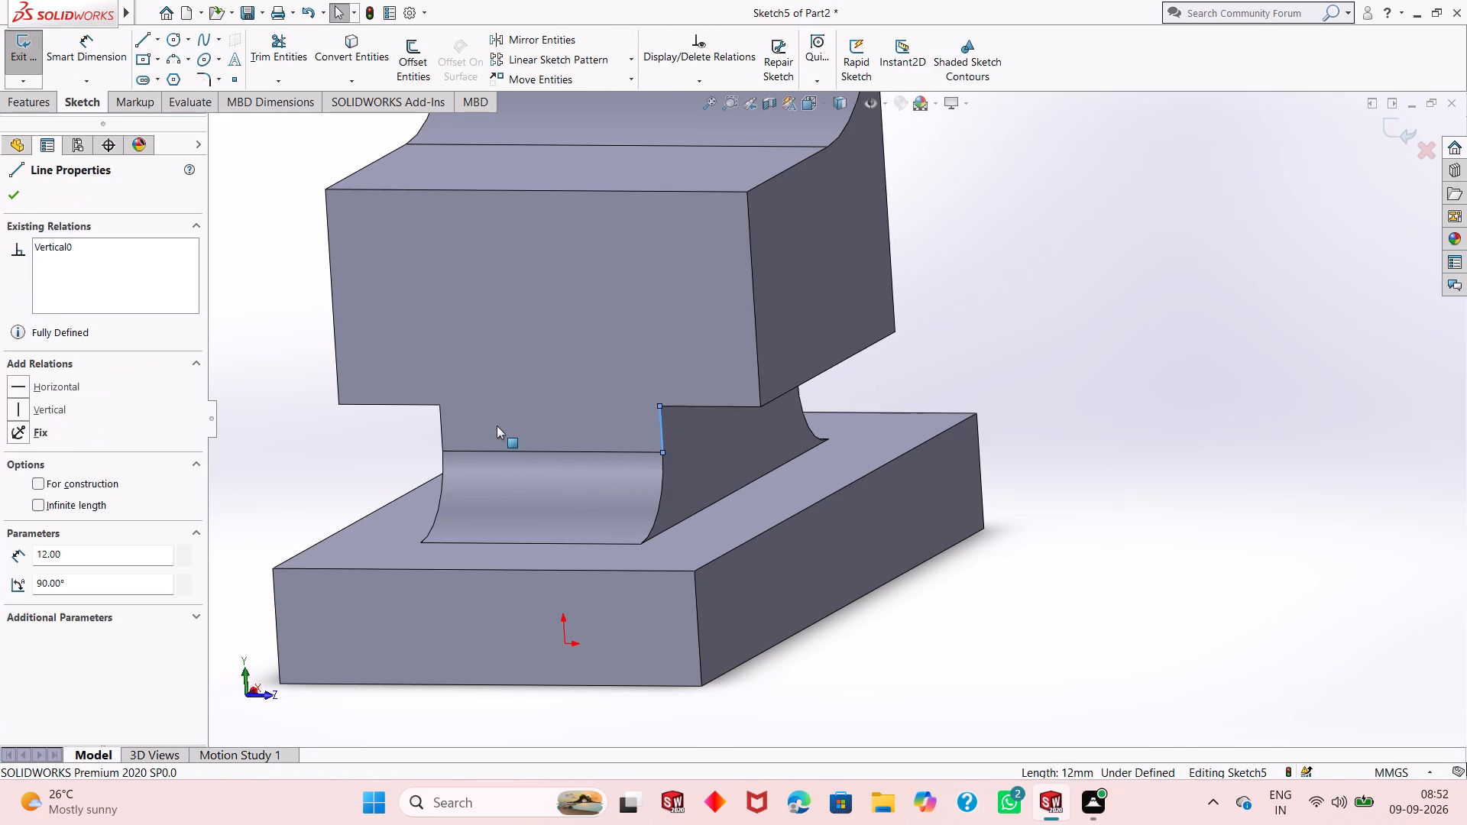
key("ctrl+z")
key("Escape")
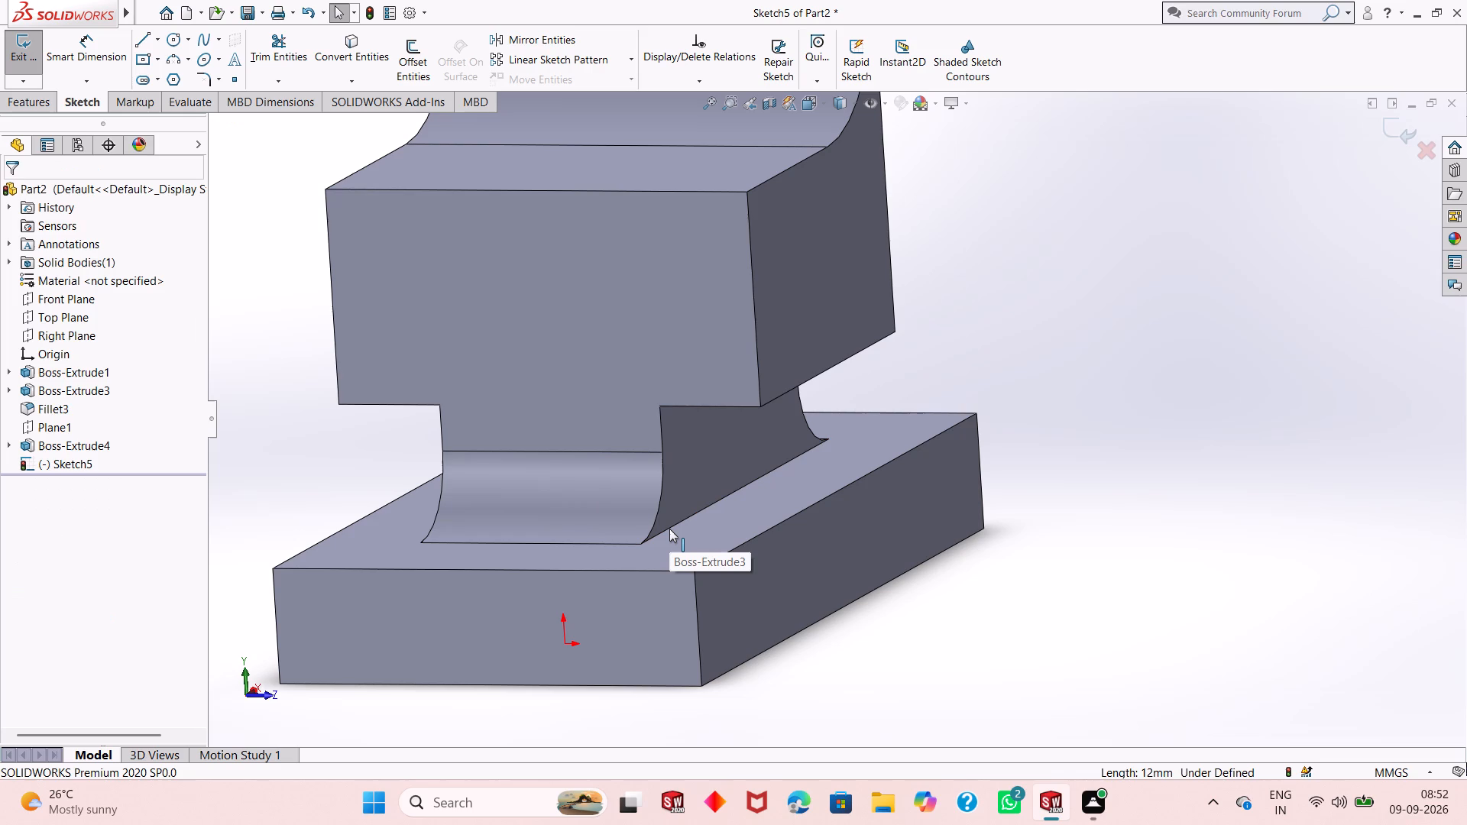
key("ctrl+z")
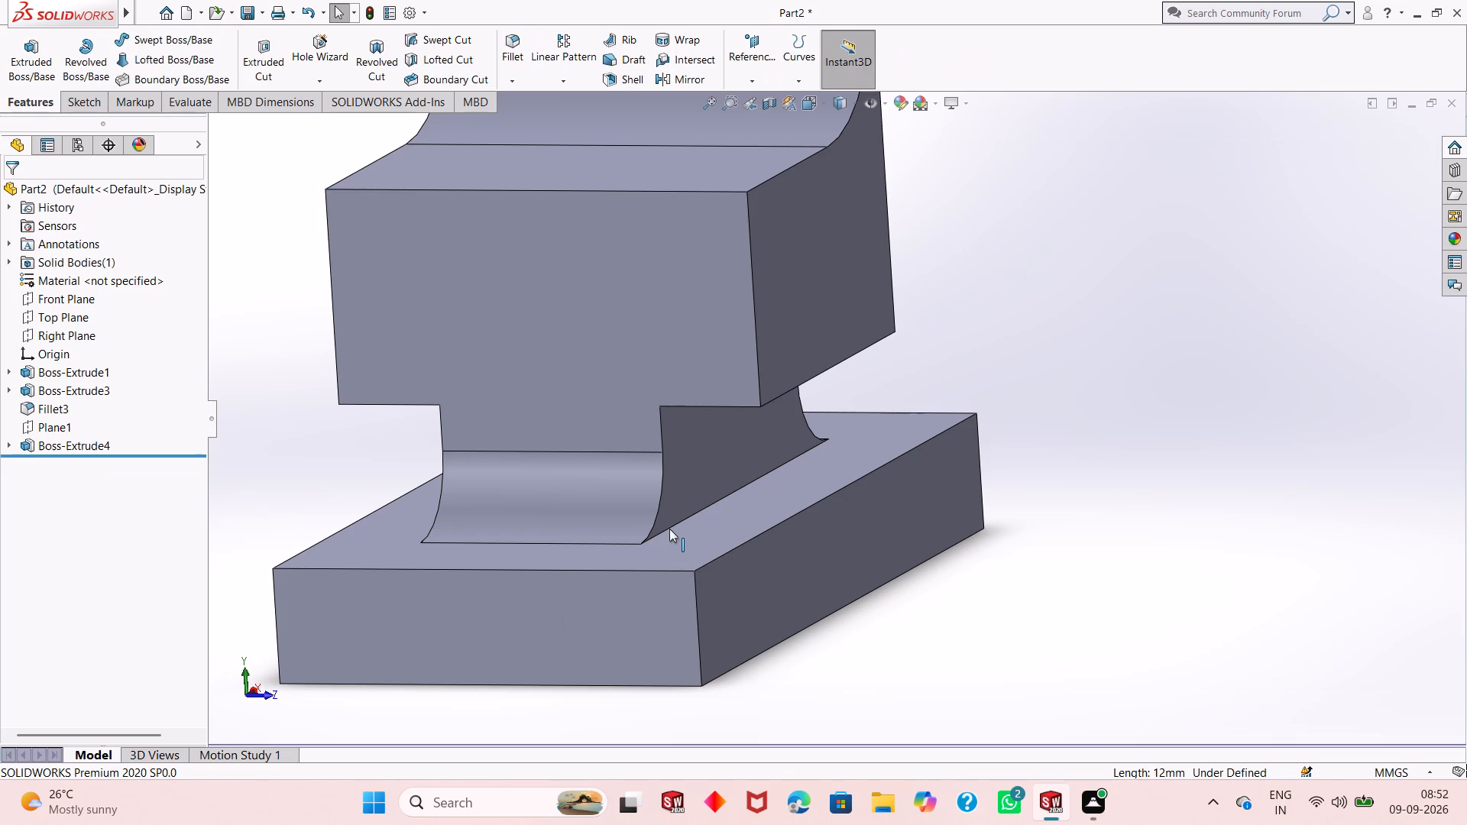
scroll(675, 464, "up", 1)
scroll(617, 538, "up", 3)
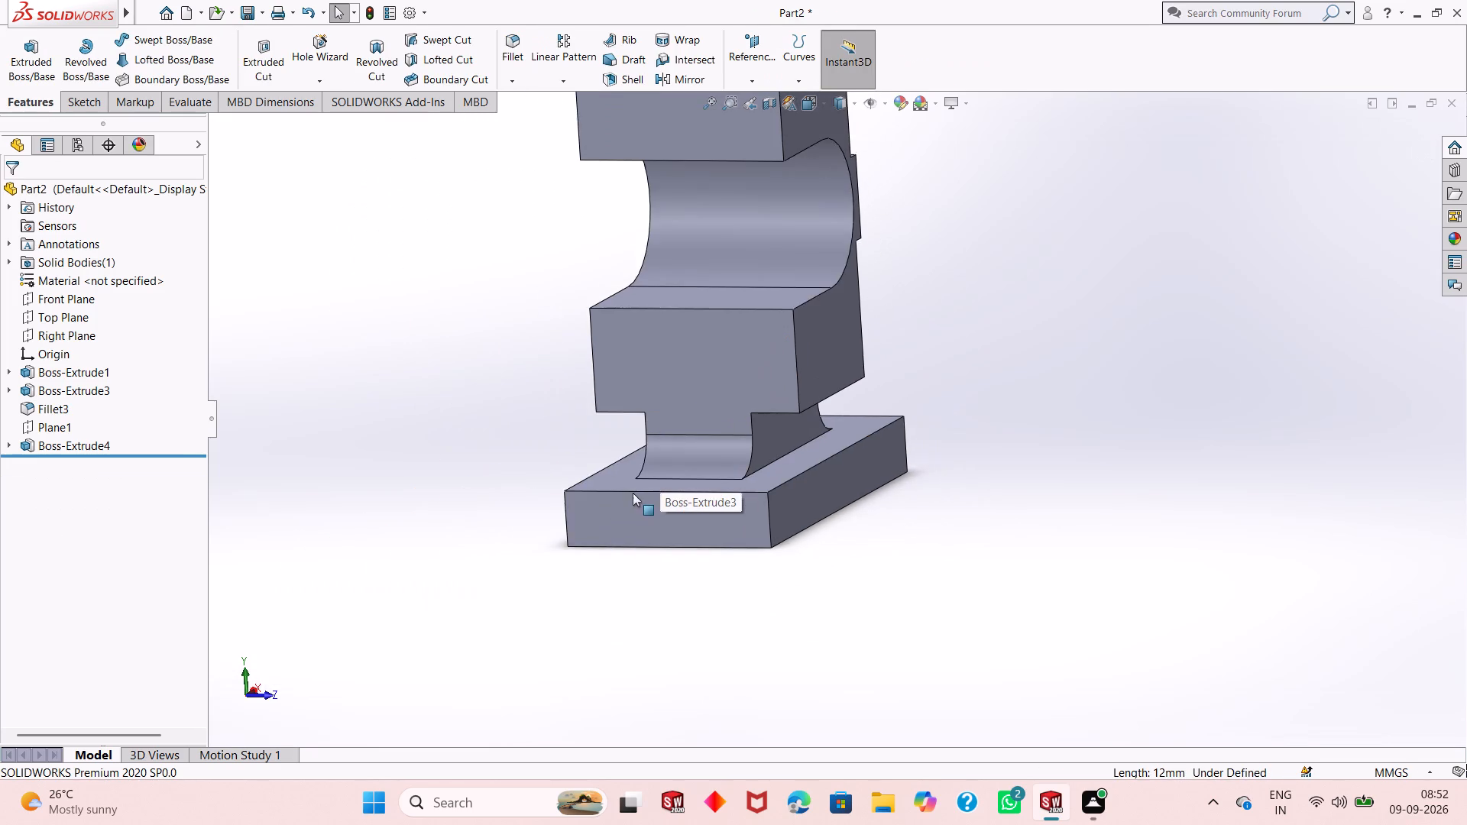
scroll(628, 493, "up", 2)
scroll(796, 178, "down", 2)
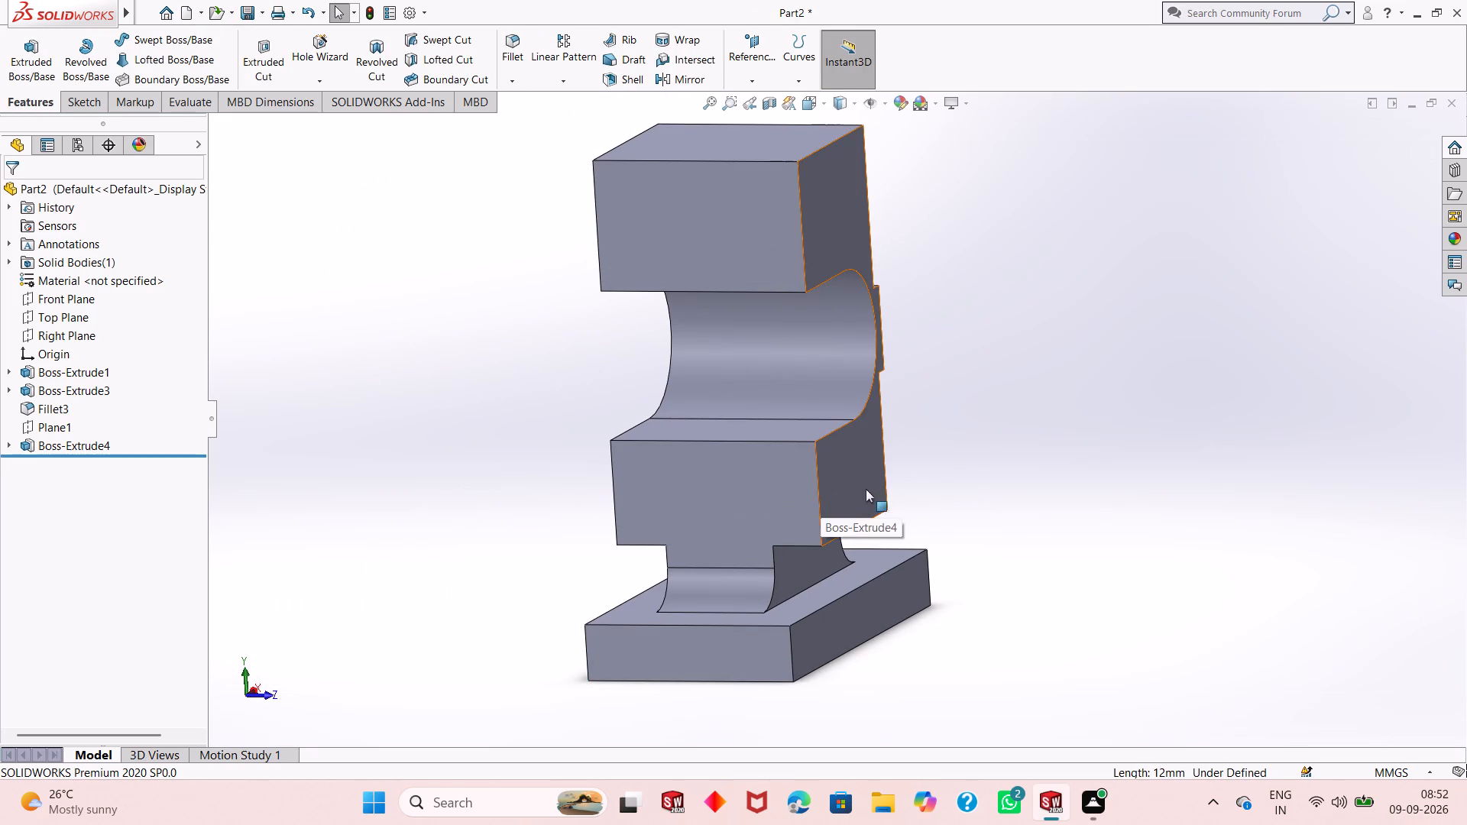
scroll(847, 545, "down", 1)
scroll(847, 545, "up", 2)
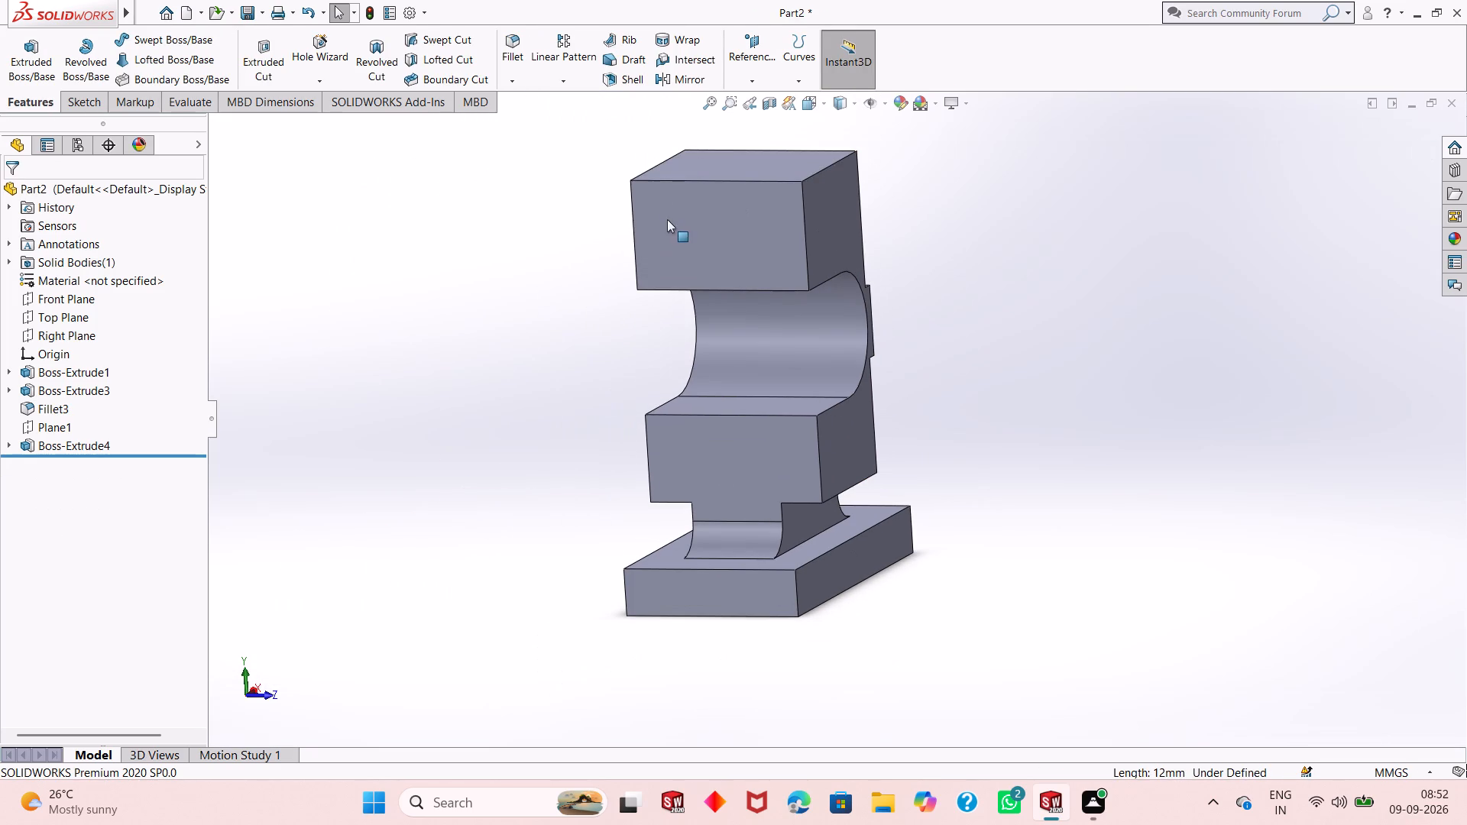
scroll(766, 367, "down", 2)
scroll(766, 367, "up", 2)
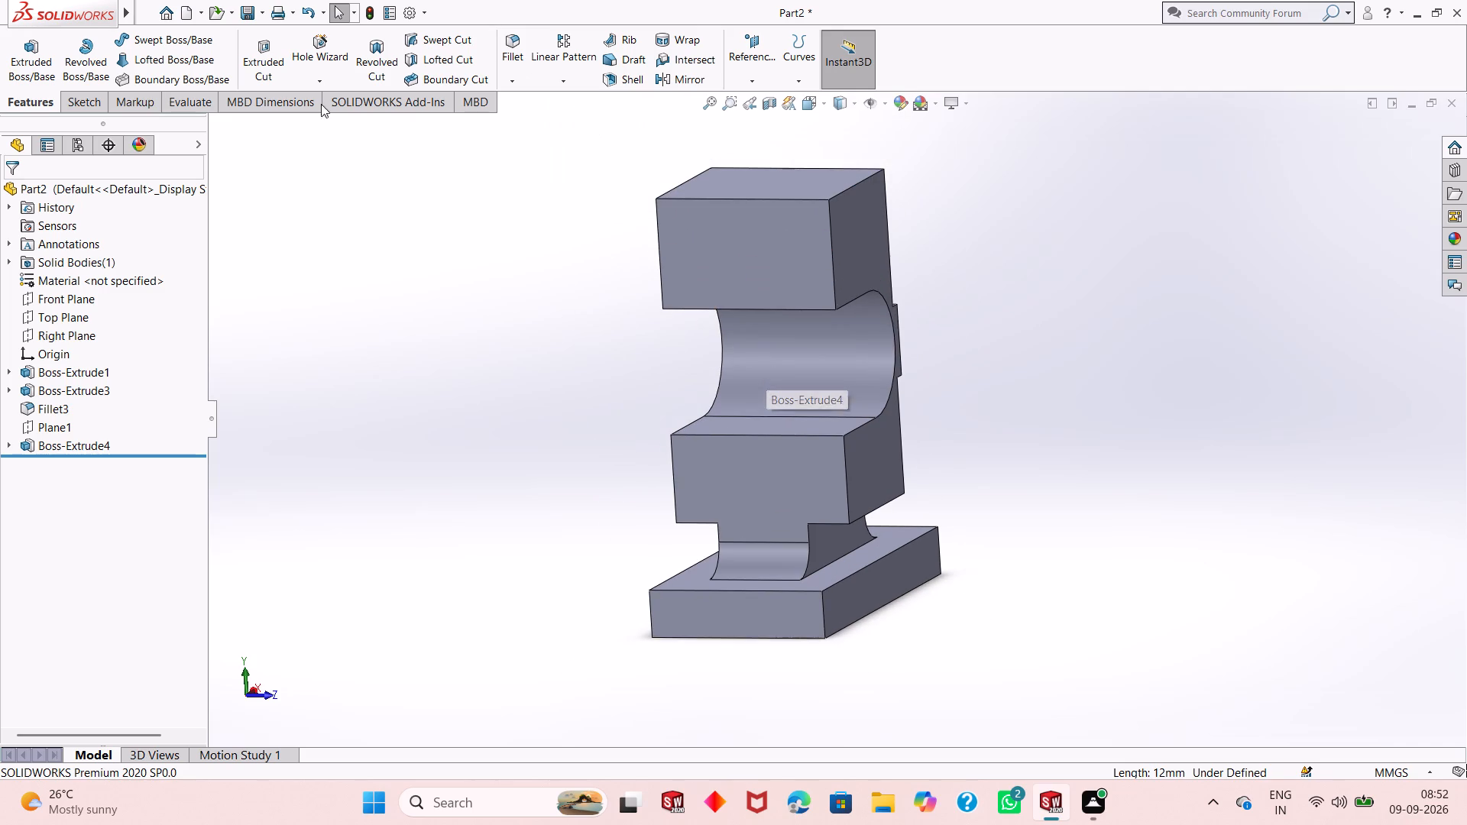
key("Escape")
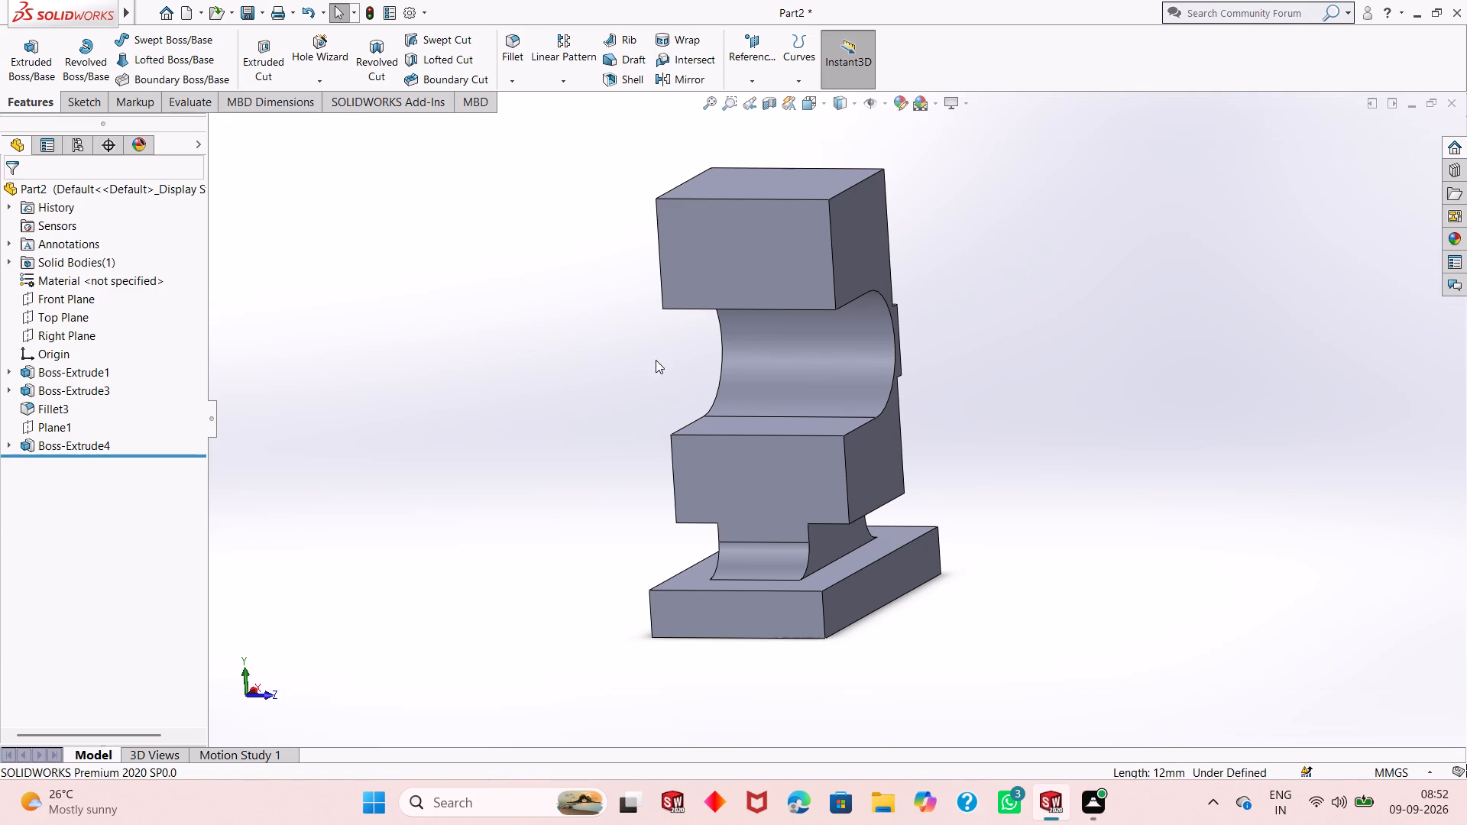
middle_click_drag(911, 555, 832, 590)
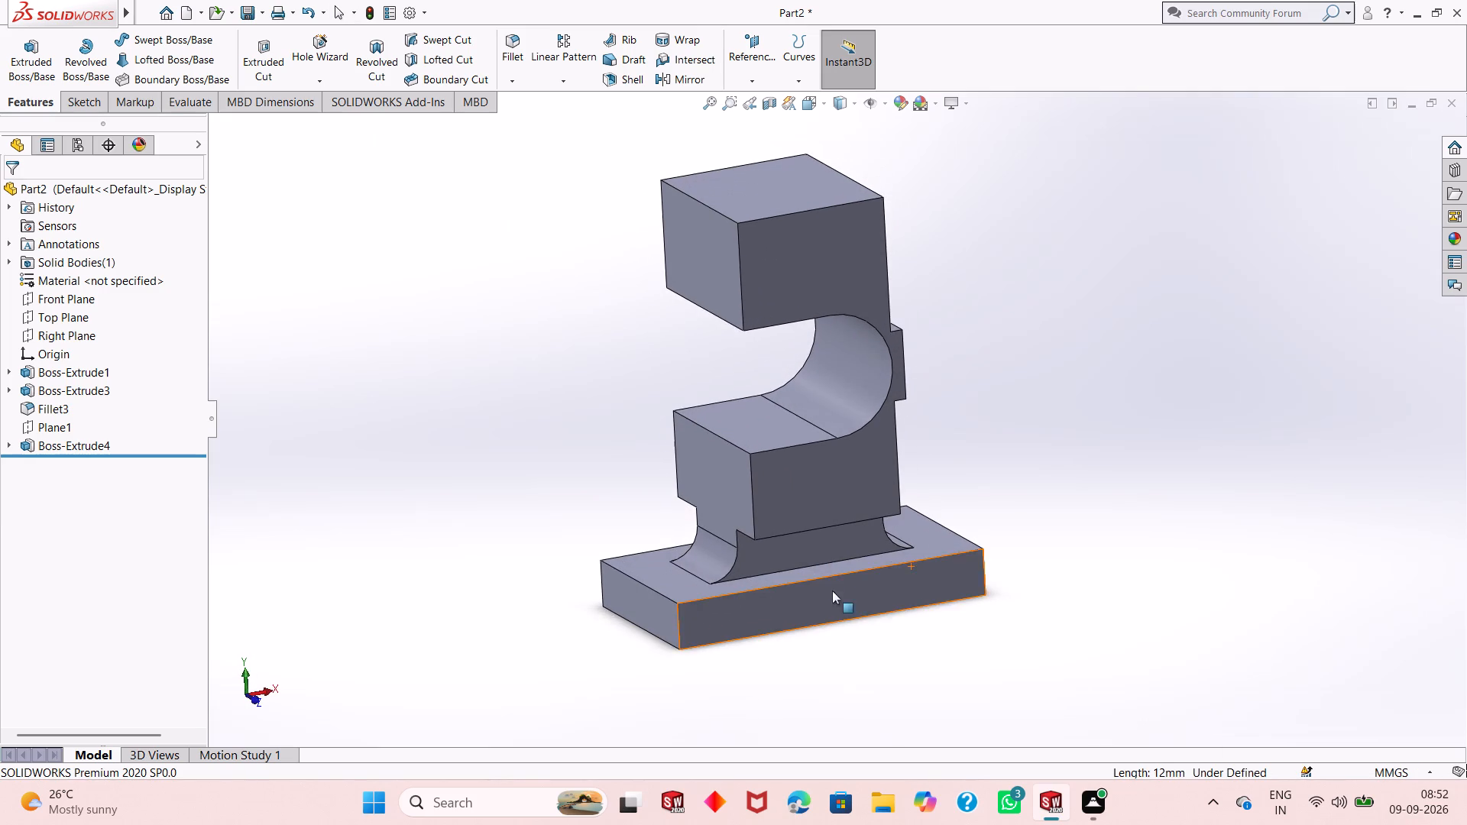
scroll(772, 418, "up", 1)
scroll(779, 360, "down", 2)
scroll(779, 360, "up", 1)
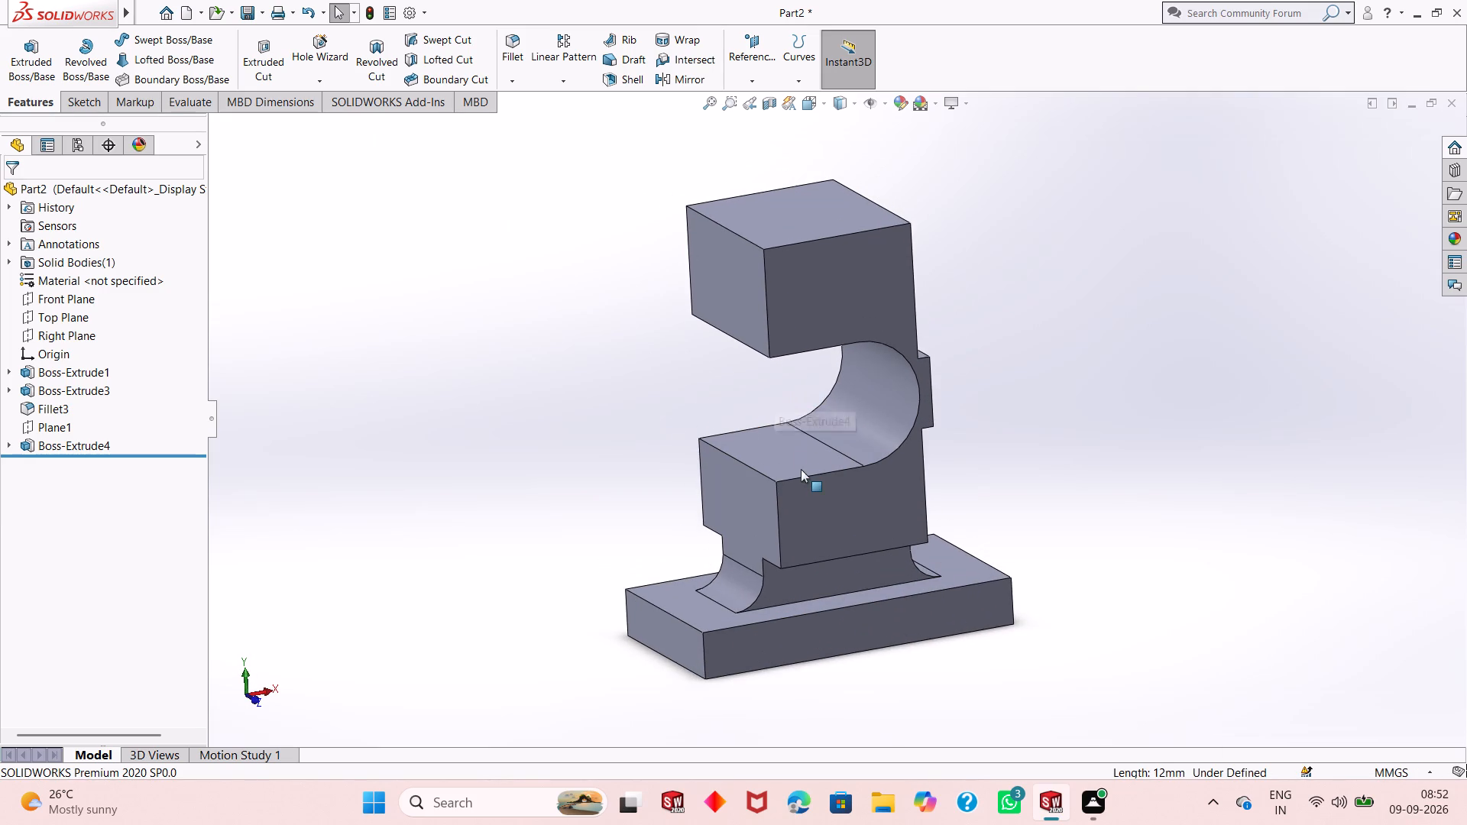
Start a sketch on the lower block's end face and draw a circle centred about 89 mm directly above the origin.
middle_click_drag(801, 469, 892, 395)
left_click(802, 492)
left_click(866, 447)
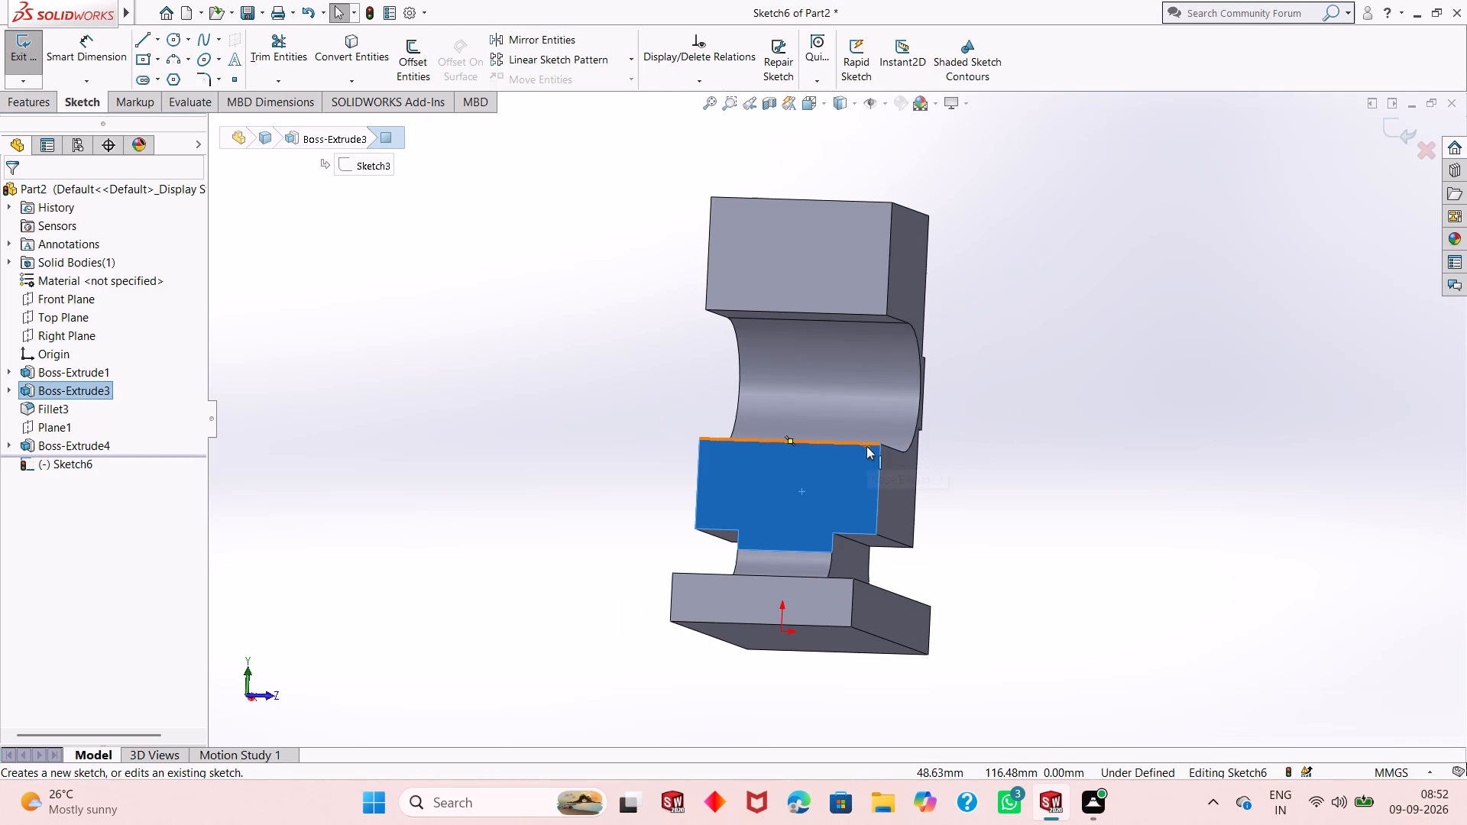
key("ctrl+8")
key("Escape")
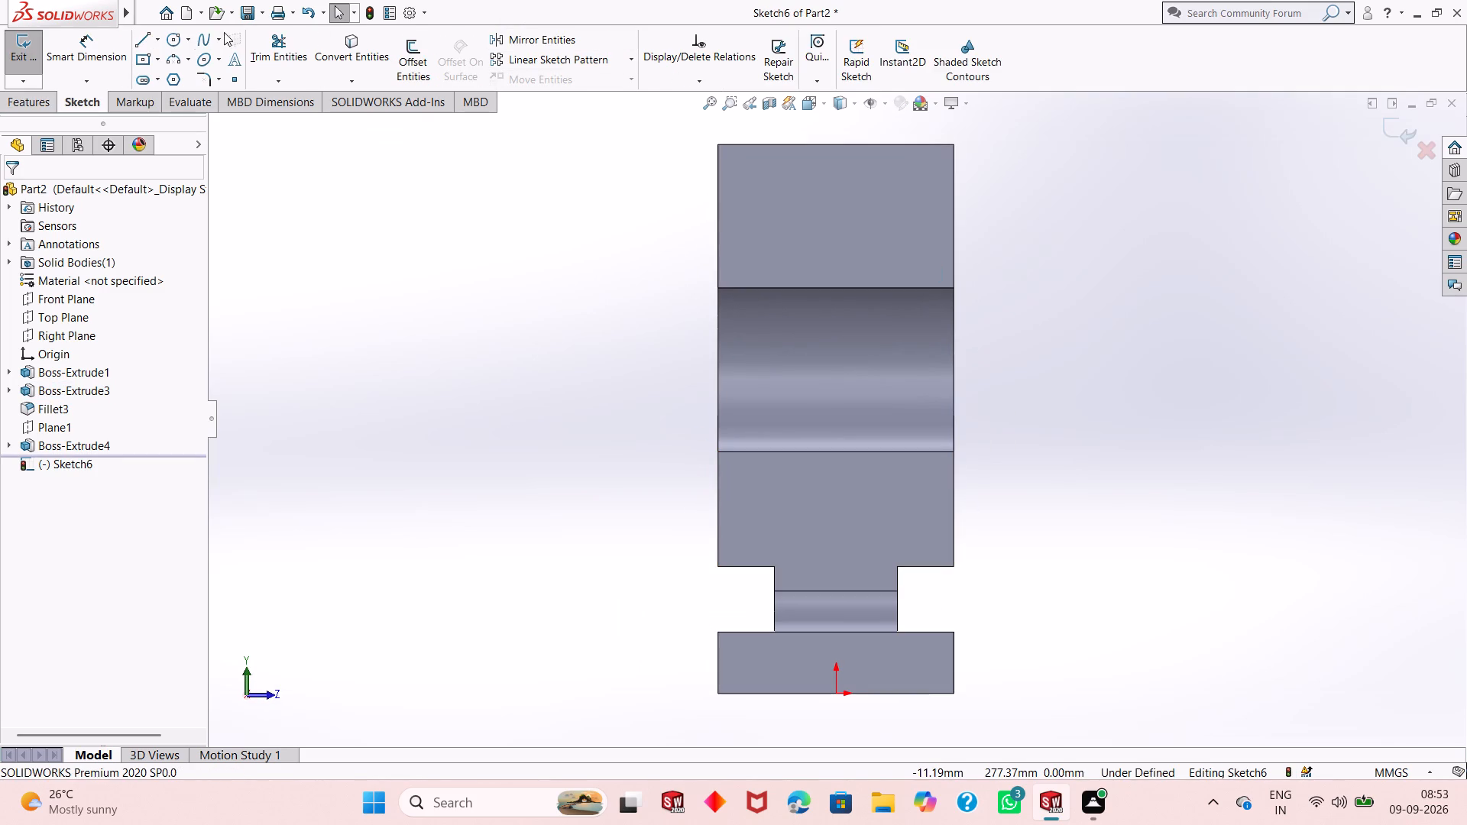
left_click(171, 41)
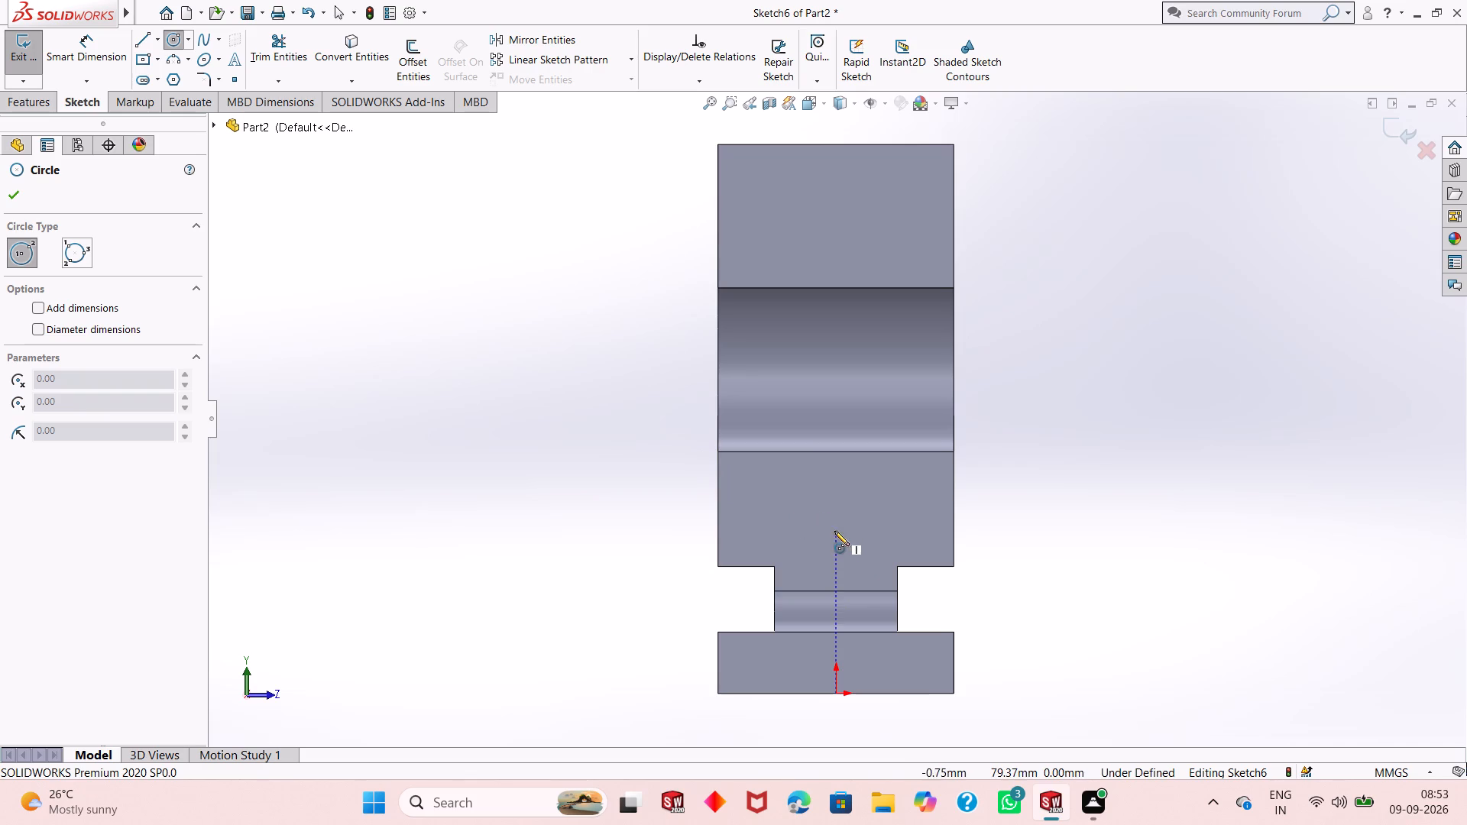
left_click(831, 512)
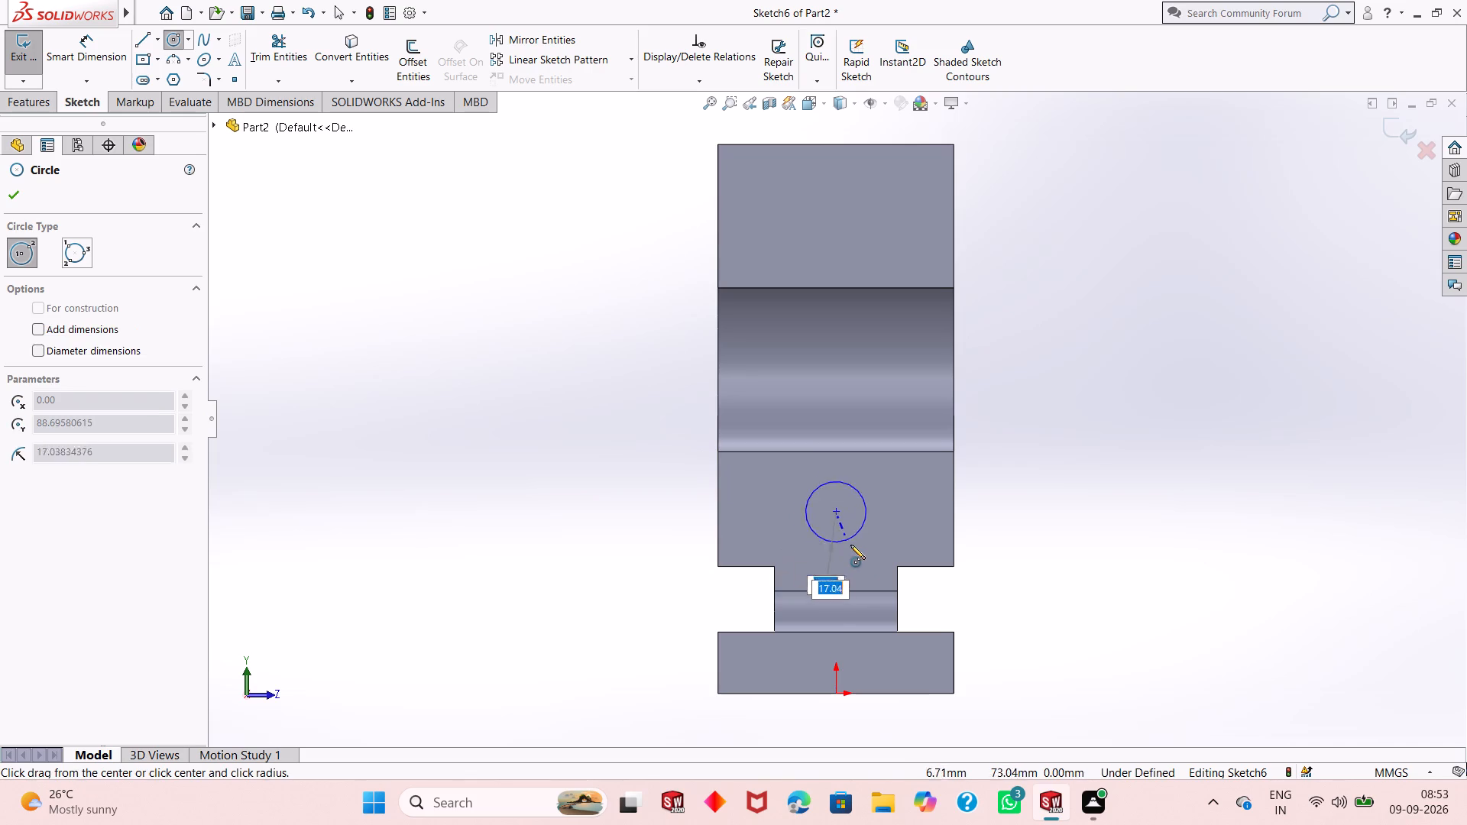
left_click(852, 546)
right_click(857, 547)
left_click(899, 560)
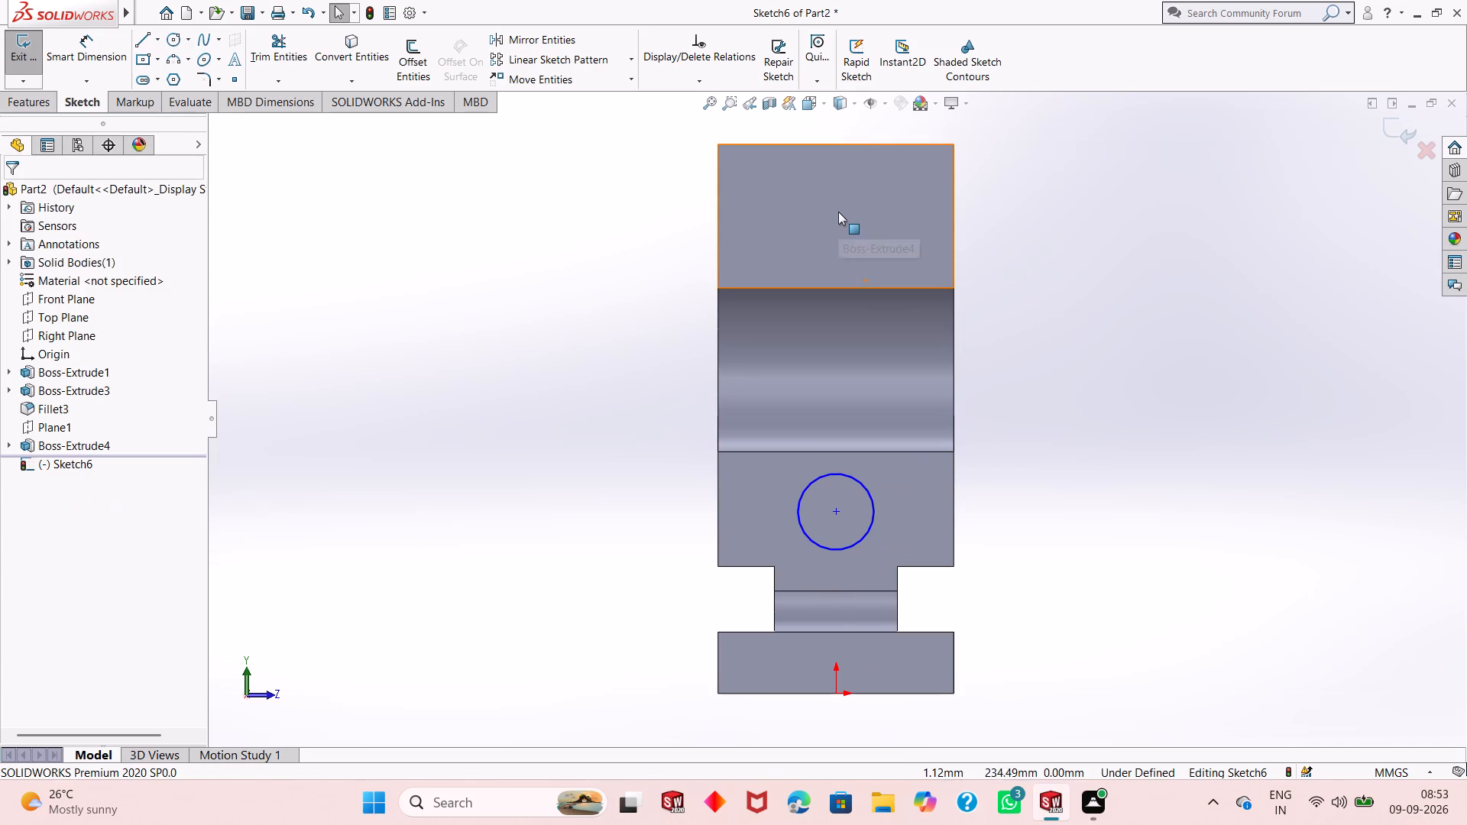
Draw a second circle about 37 mm in diameter on the upper block, centred about 234 mm directly above the origin.
left_click(171, 40)
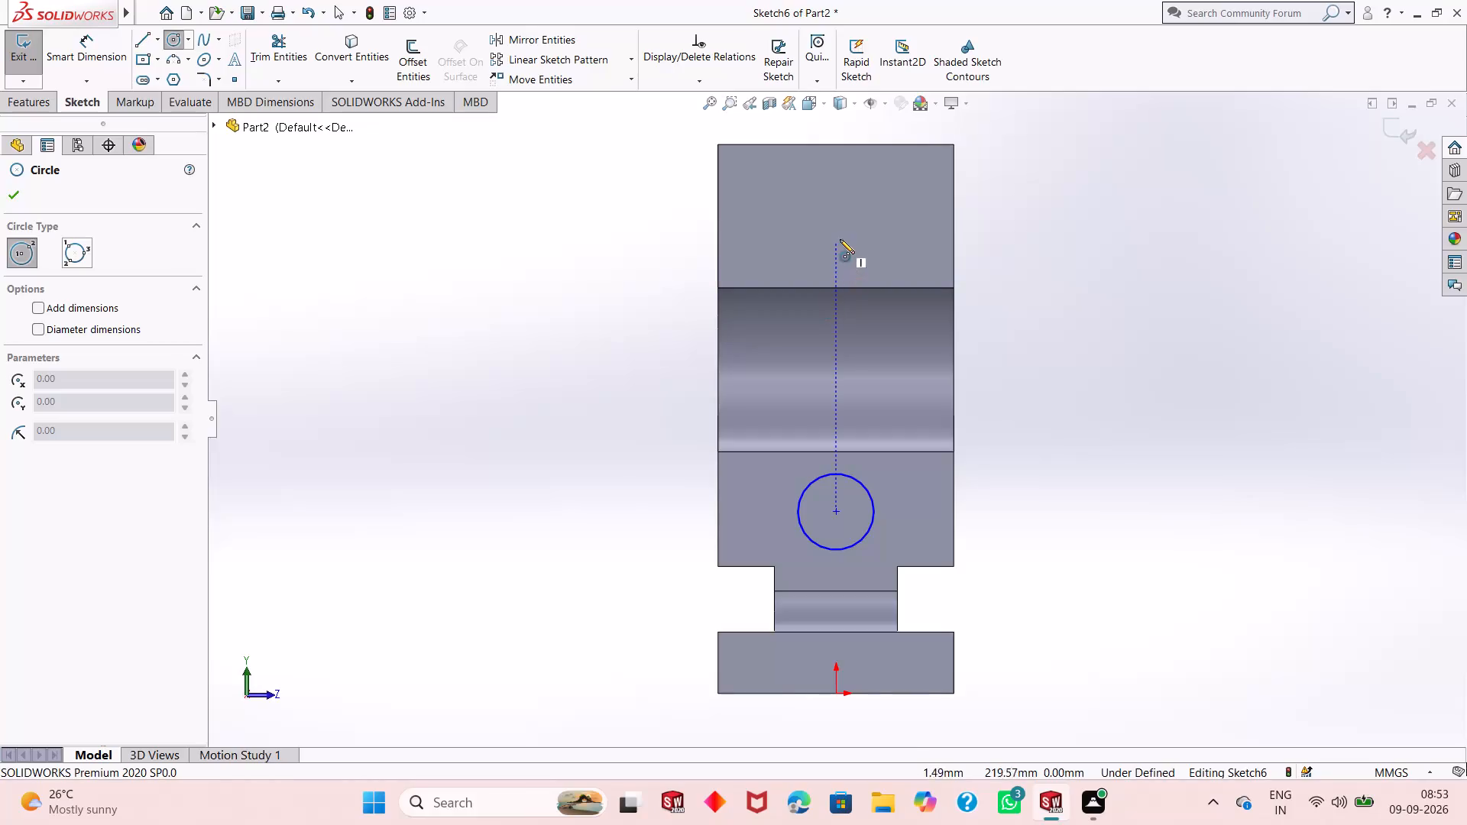
left_click(840, 215)
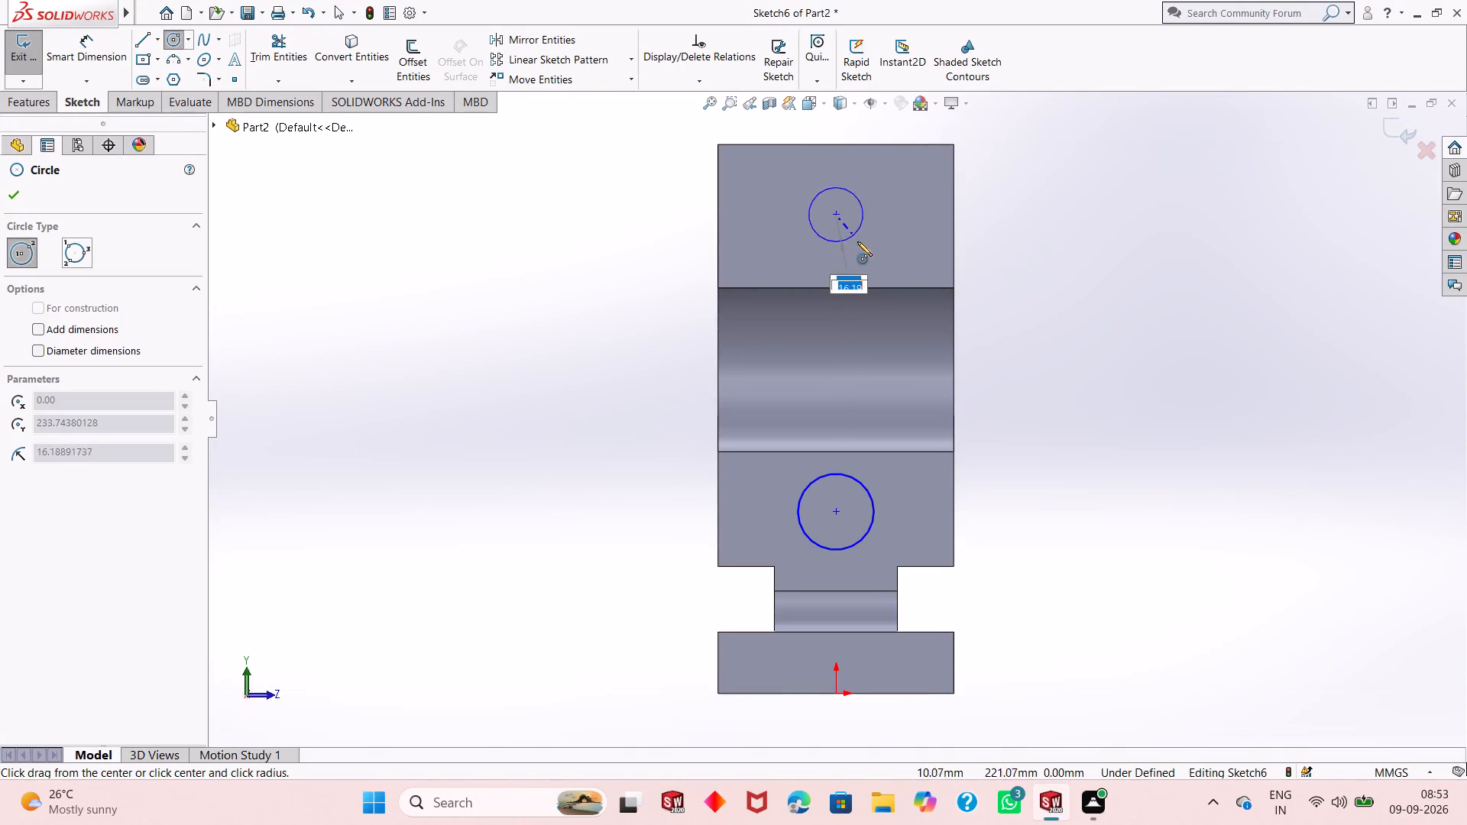
left_click(860, 244)
right_click(860, 244)
left_click(897, 257)
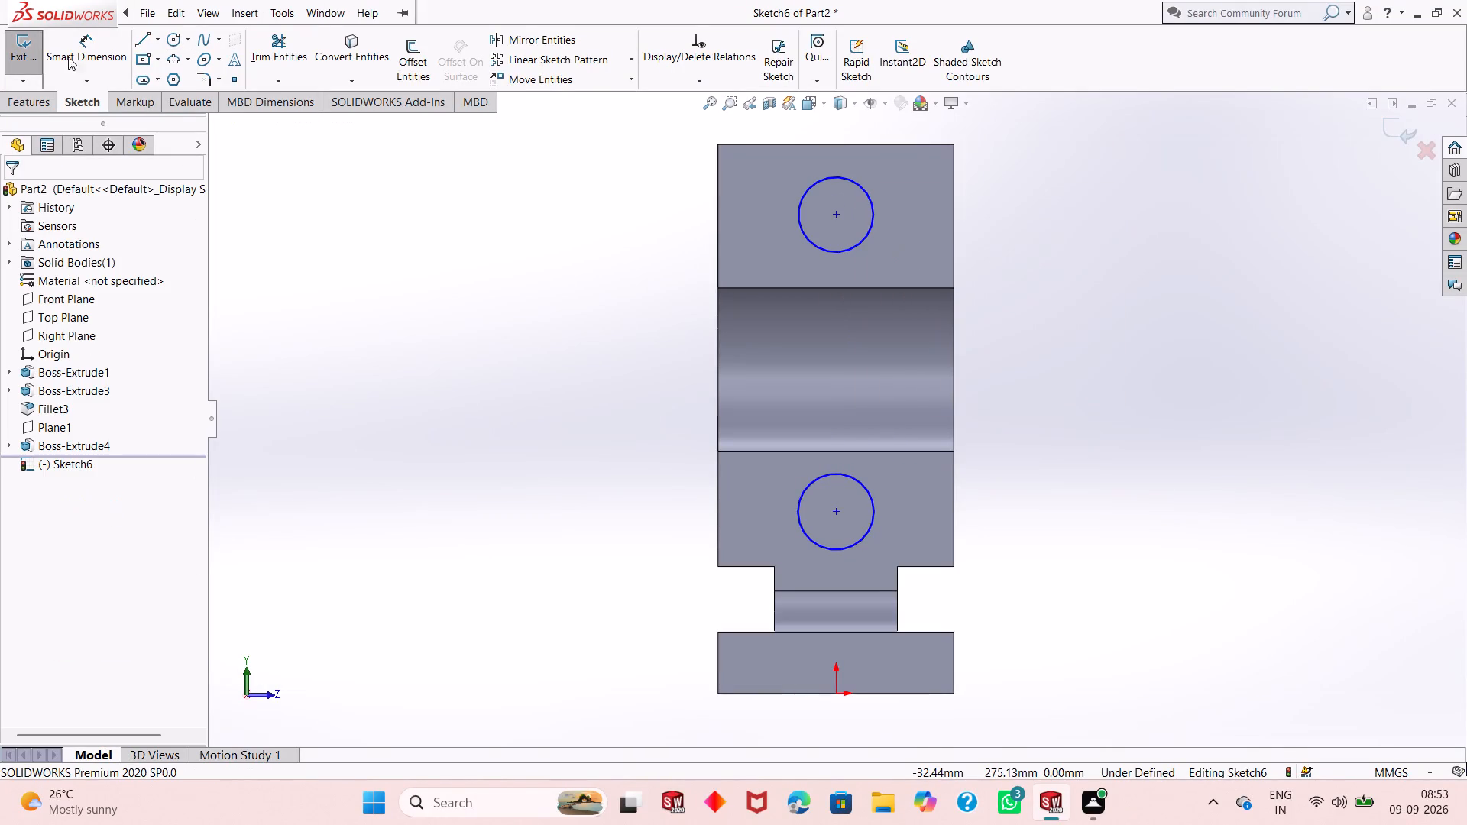
Dimension the upper and lower circles to a diameter of 30 mm each.
left_click(87, 52)
left_click(846, 246)
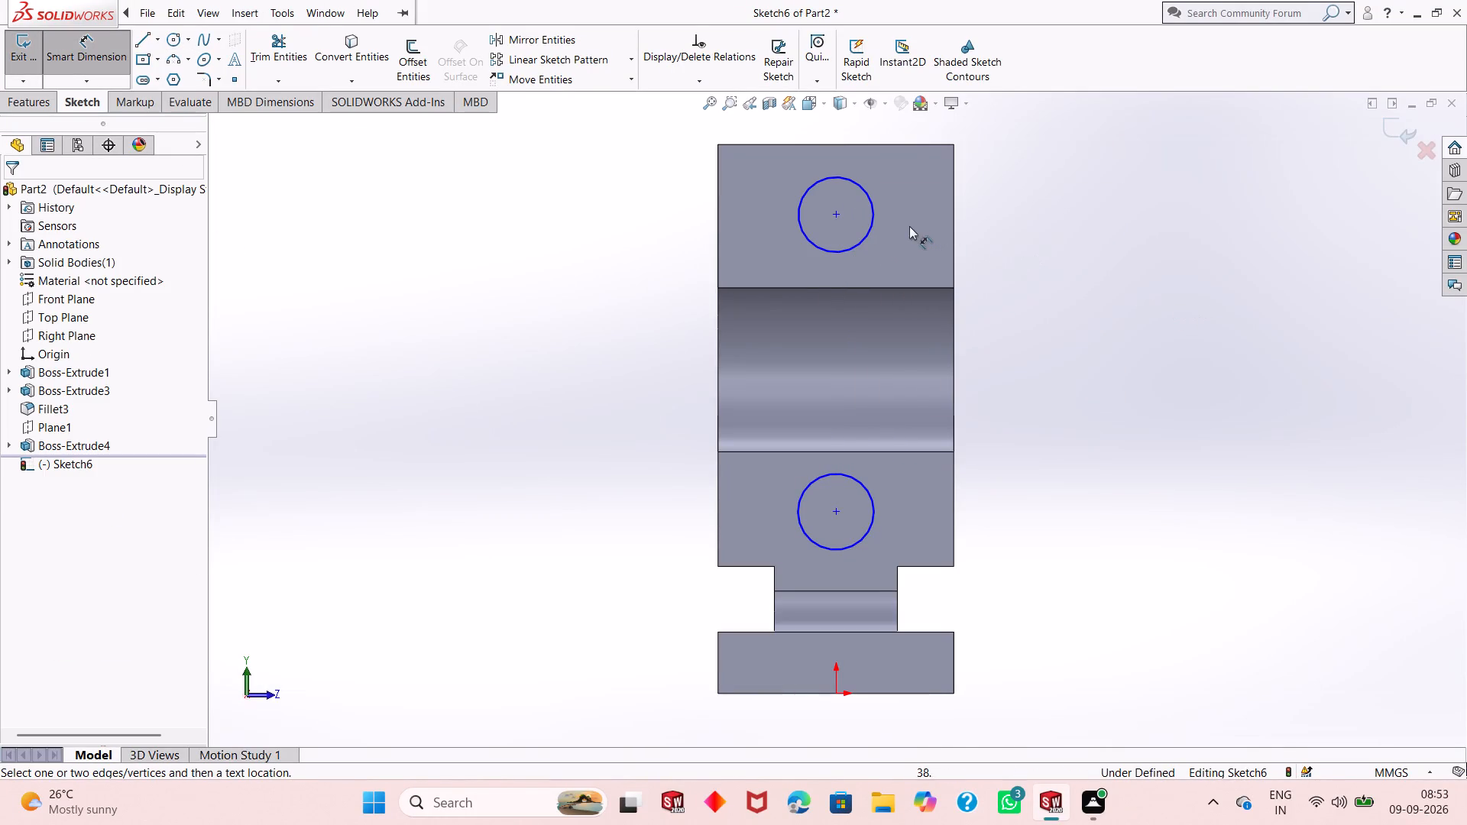
left_click(866, 237)
left_click(1130, 317)
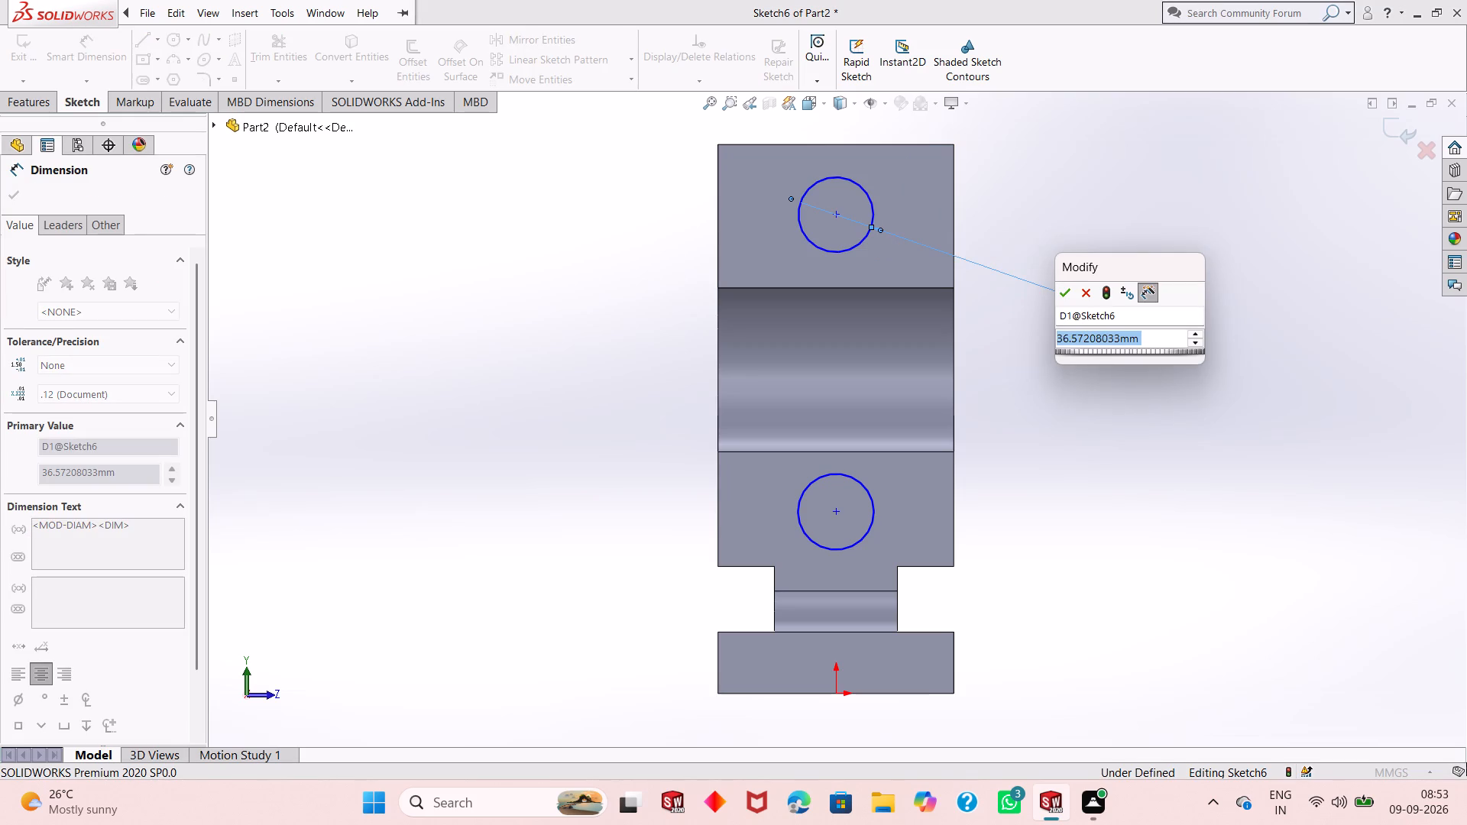
type("30")
key("Return")
left_click(867, 488)
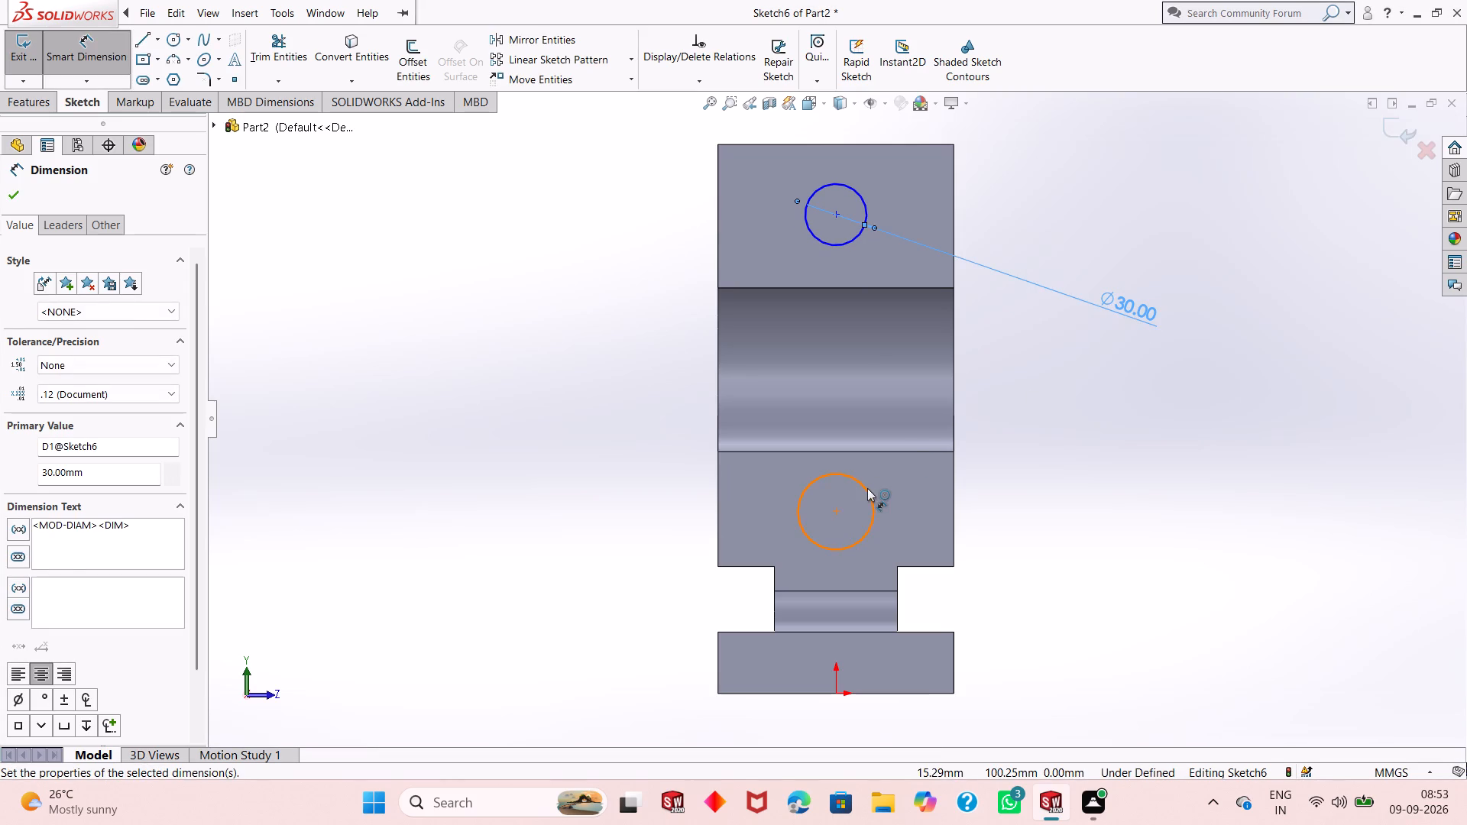
left_click(1131, 505)
type("30")
key("Return")
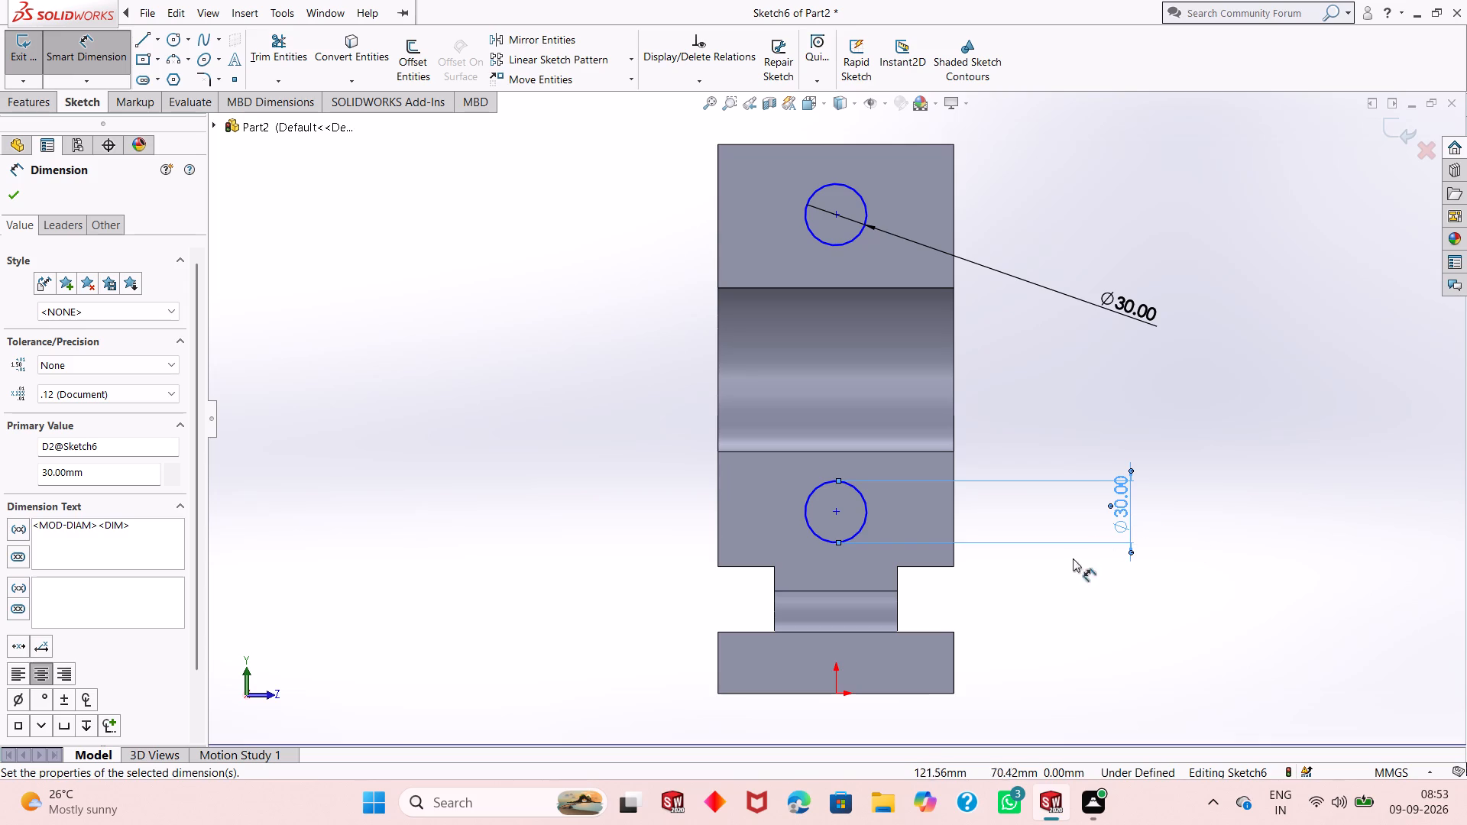
Dimension the lower circle's centre 27.5 mm below the lower block's top edge.
left_click(931, 451)
left_click(833, 512)
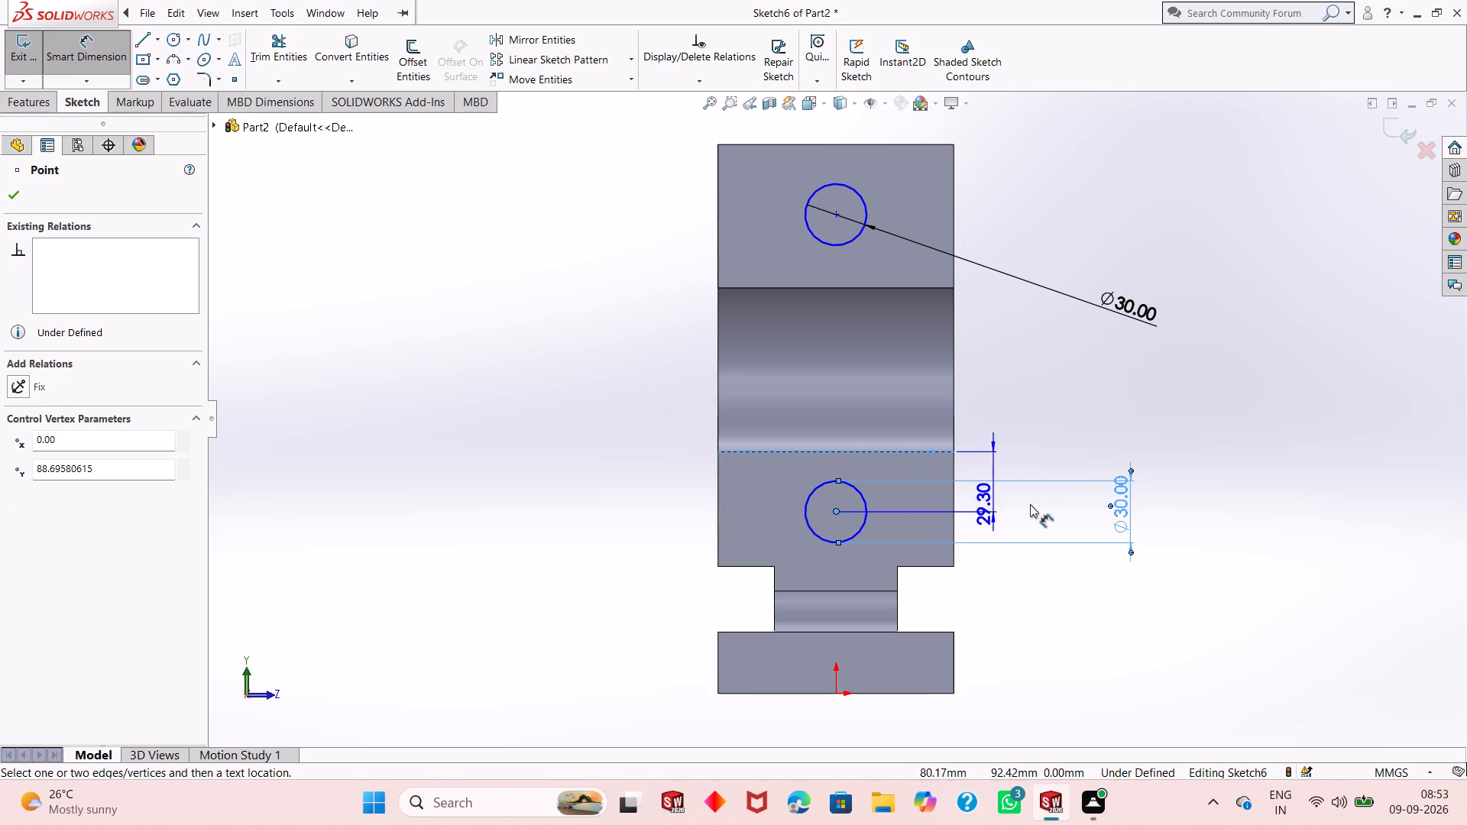
left_click(1242, 510)
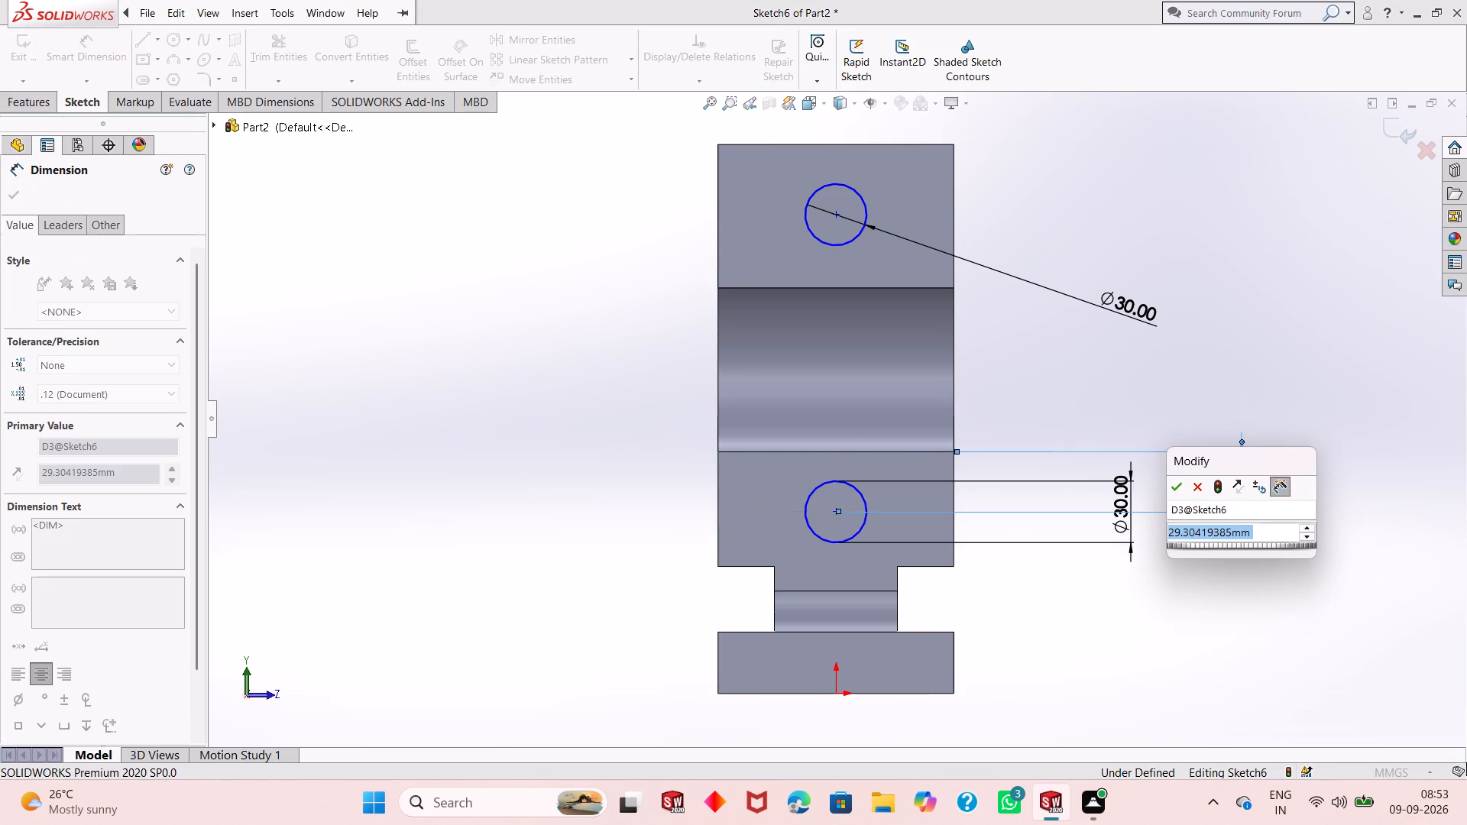
type("27.5")
key("Return")
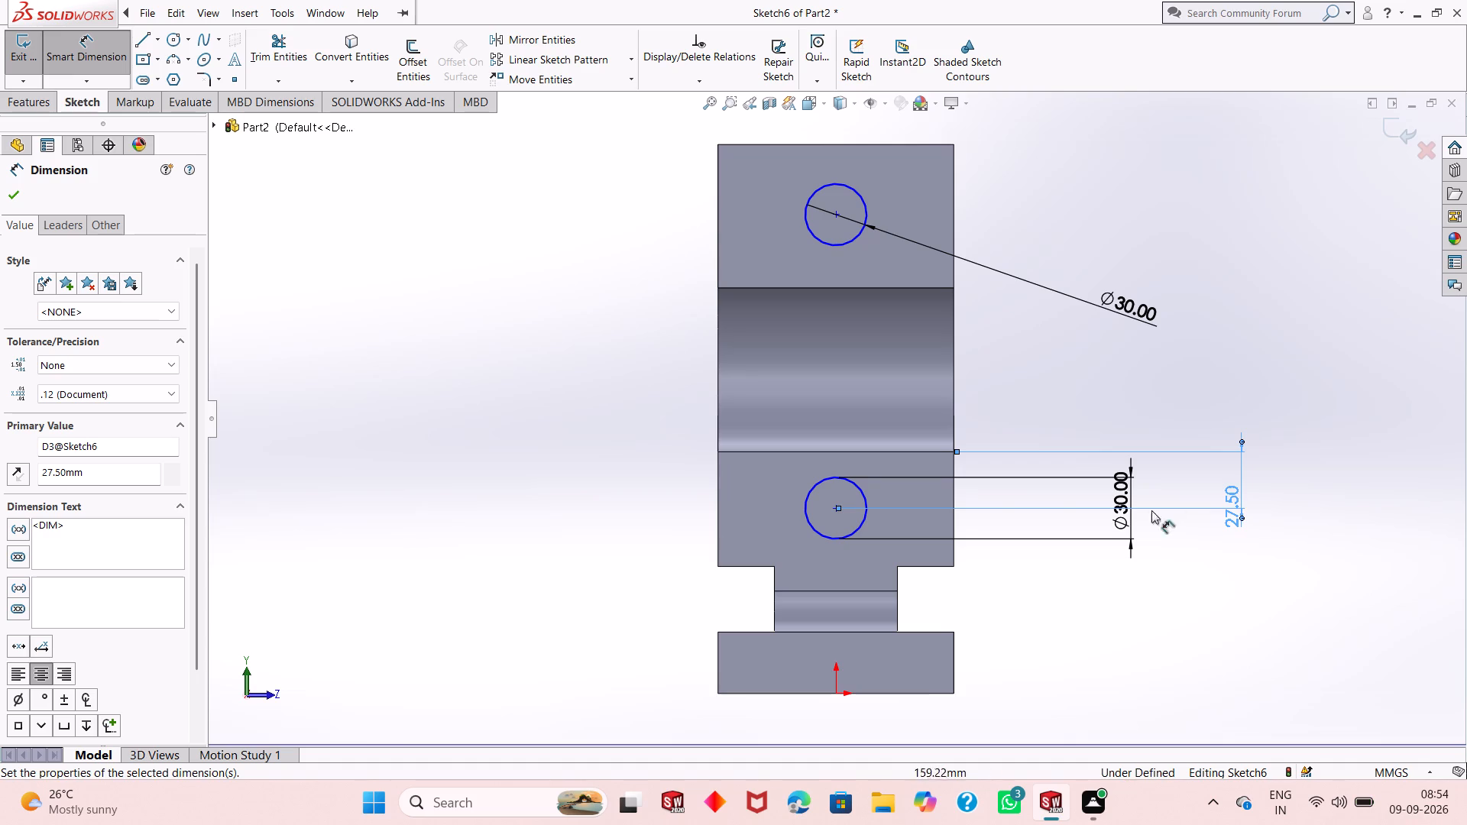
Dimension the vertical distance from the origin to the lower circle's centre.
left_click(832, 509)
left_click(834, 695)
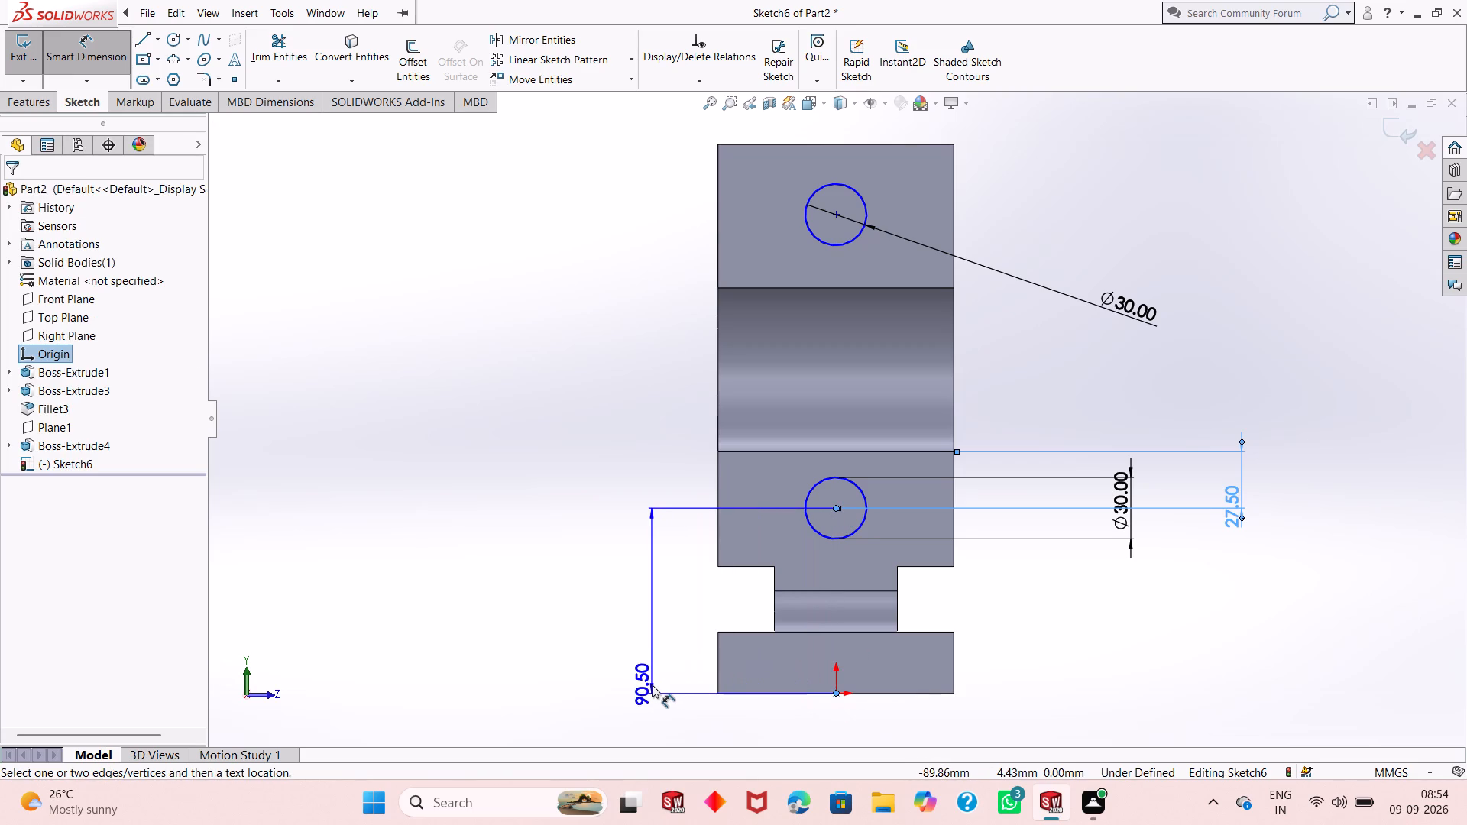
left_click(652, 684)
left_click(588, 671)
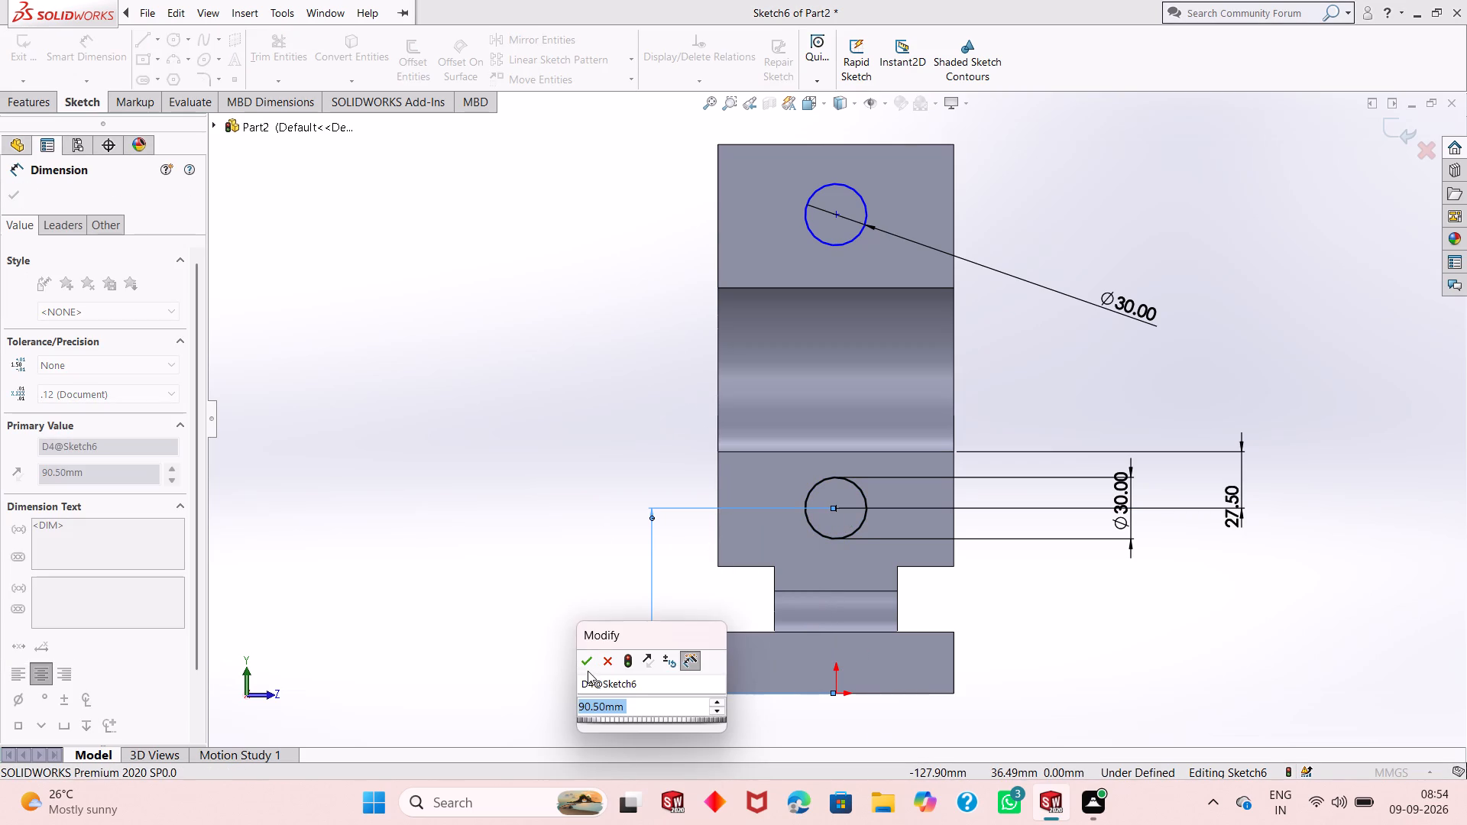
left_click(587, 665)
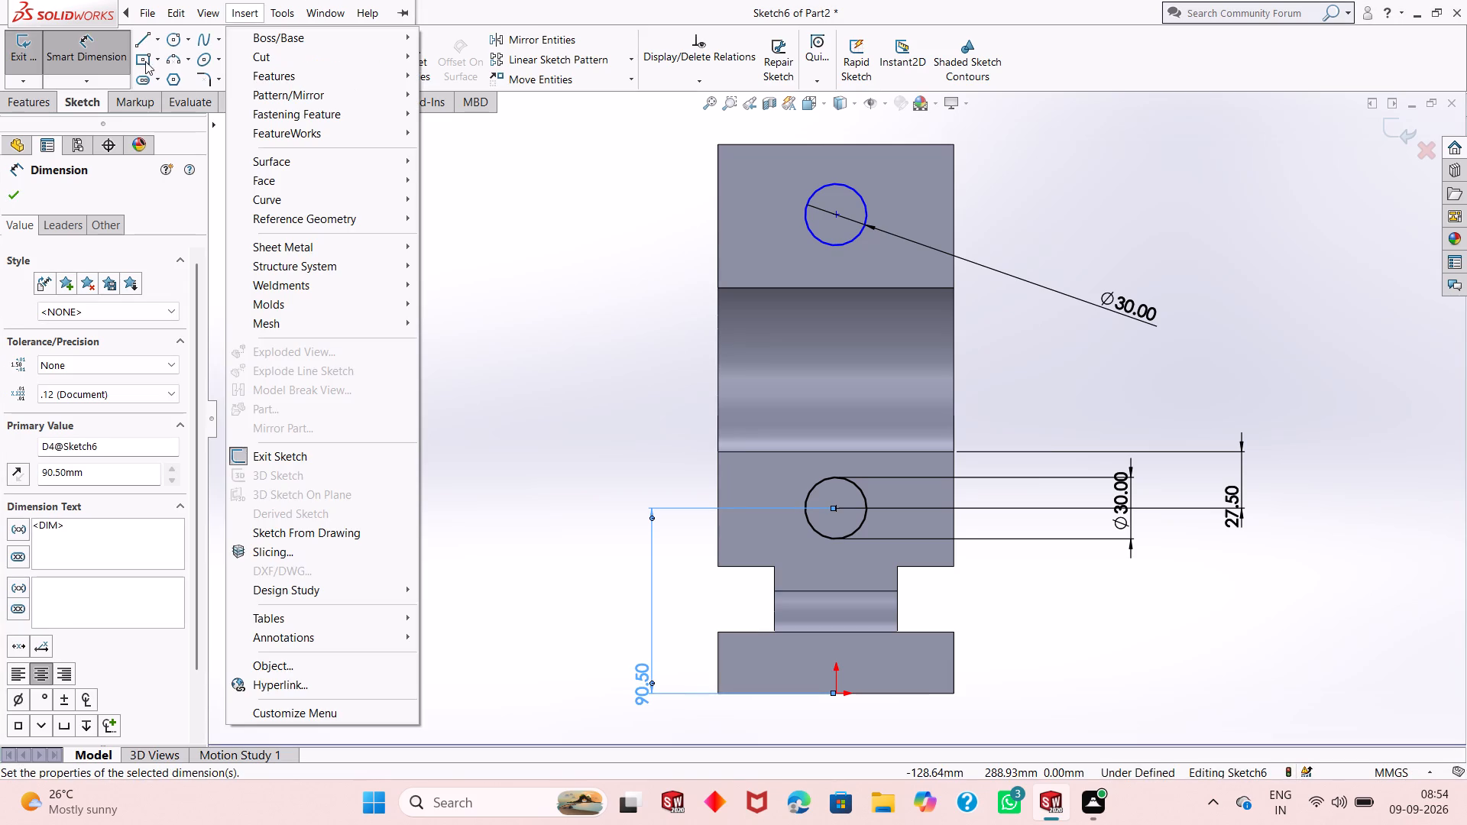
left_click(436, 201)
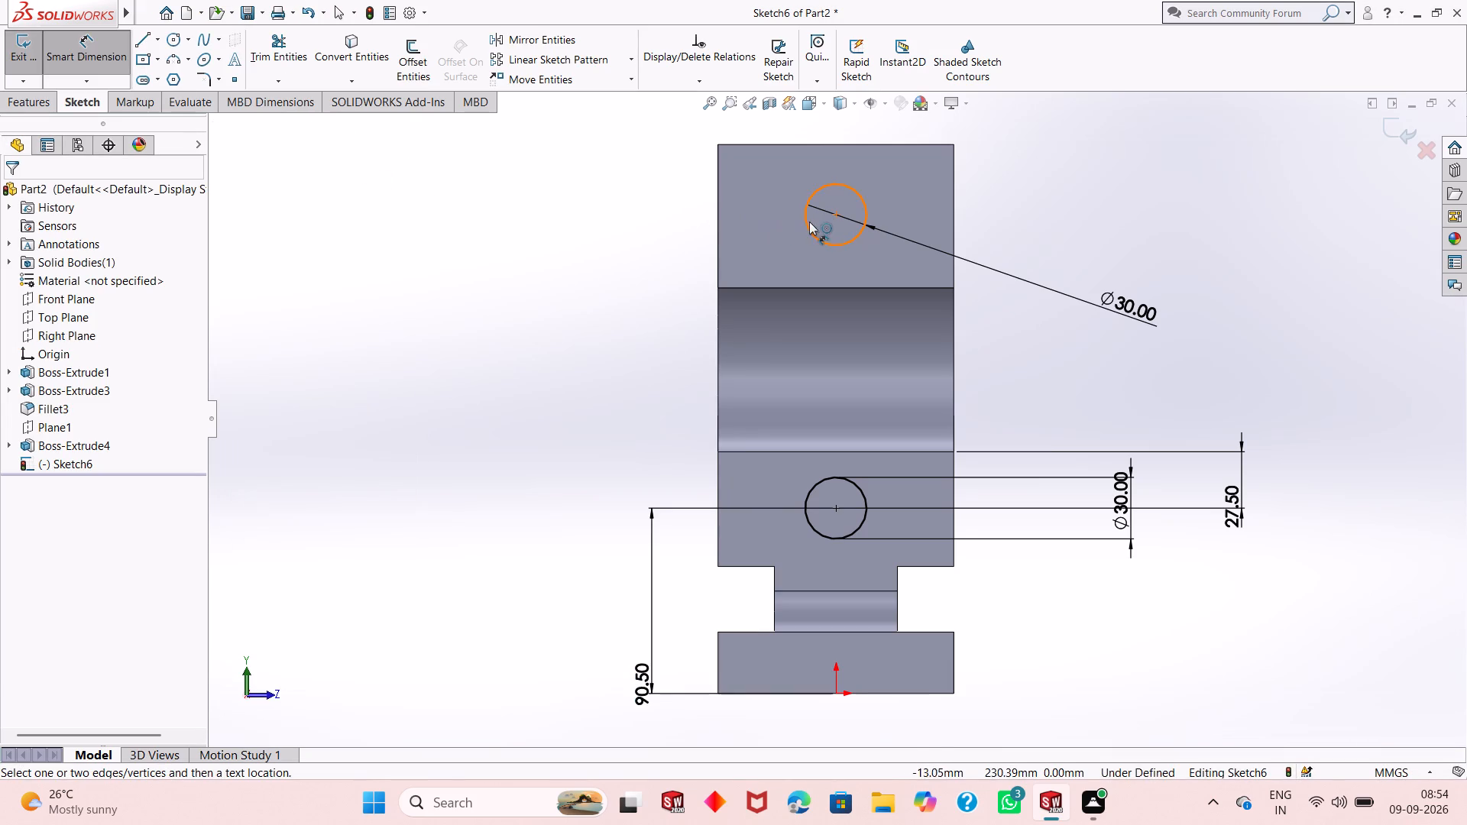
Dimension the vertical spacing between the upper and lower circle centres as 142 mm.
left_click(837, 215)
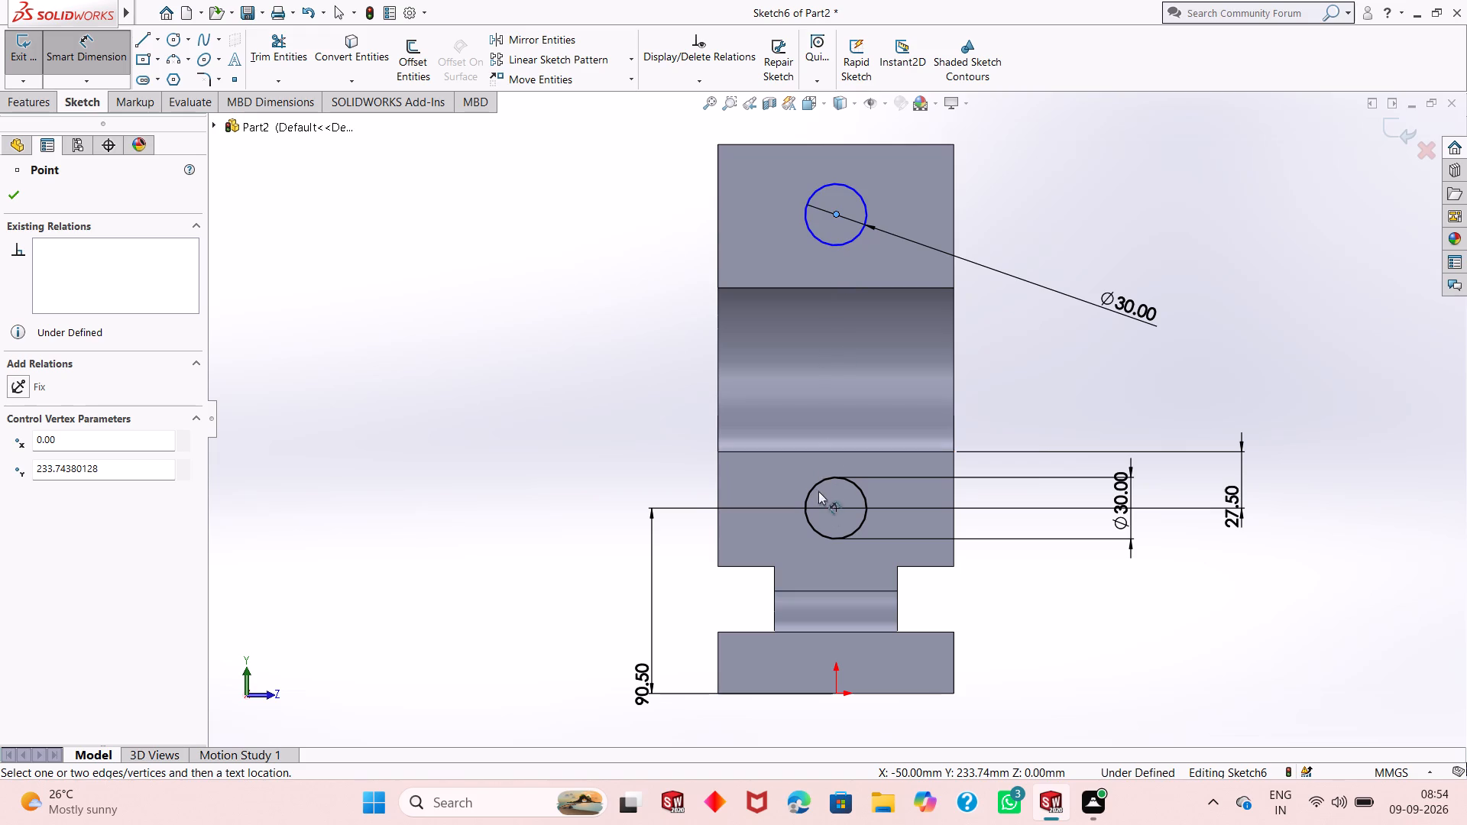
left_click(833, 506)
left_click(504, 487)
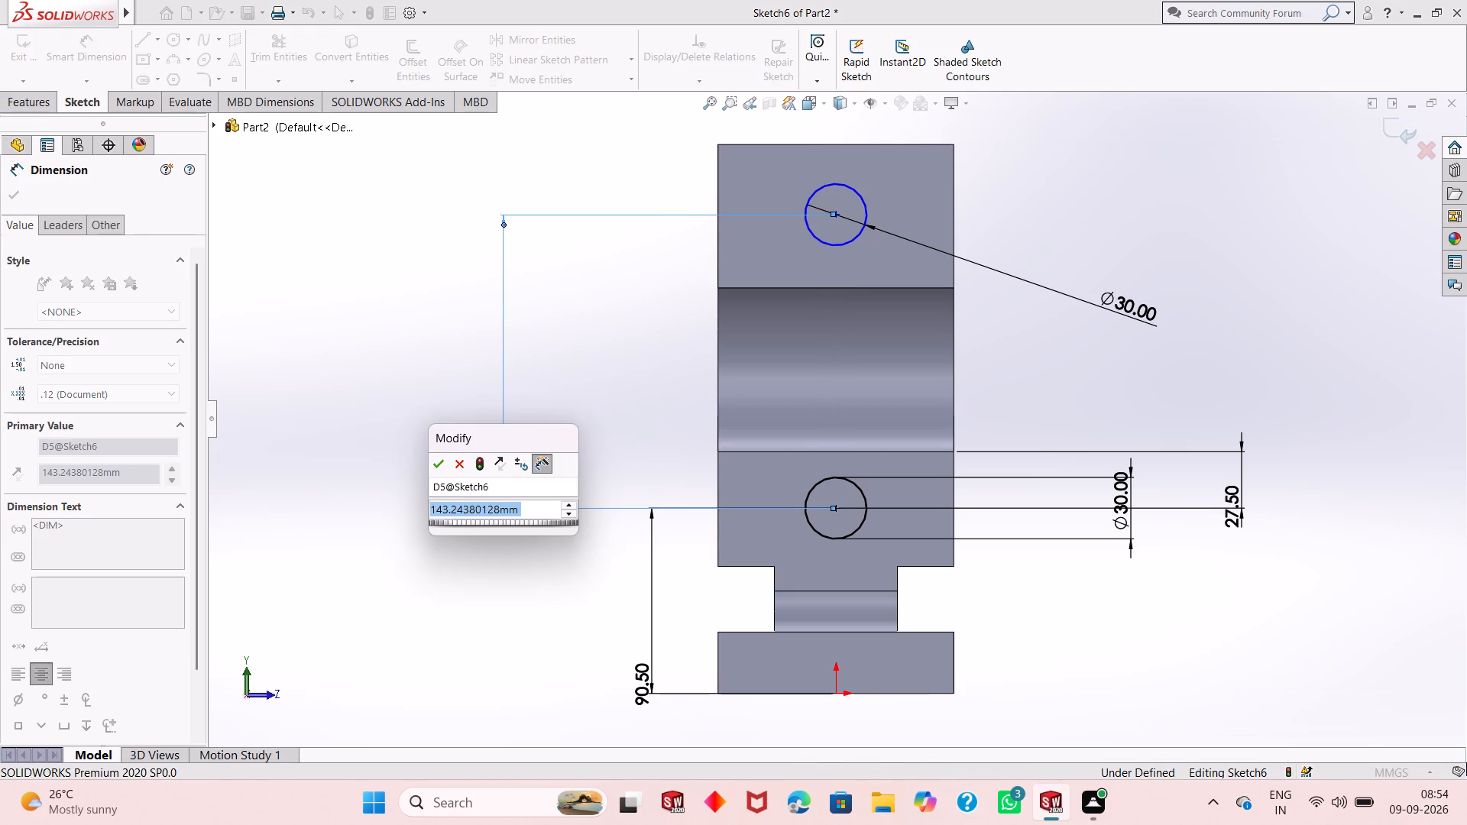
type("142")
key("Return")
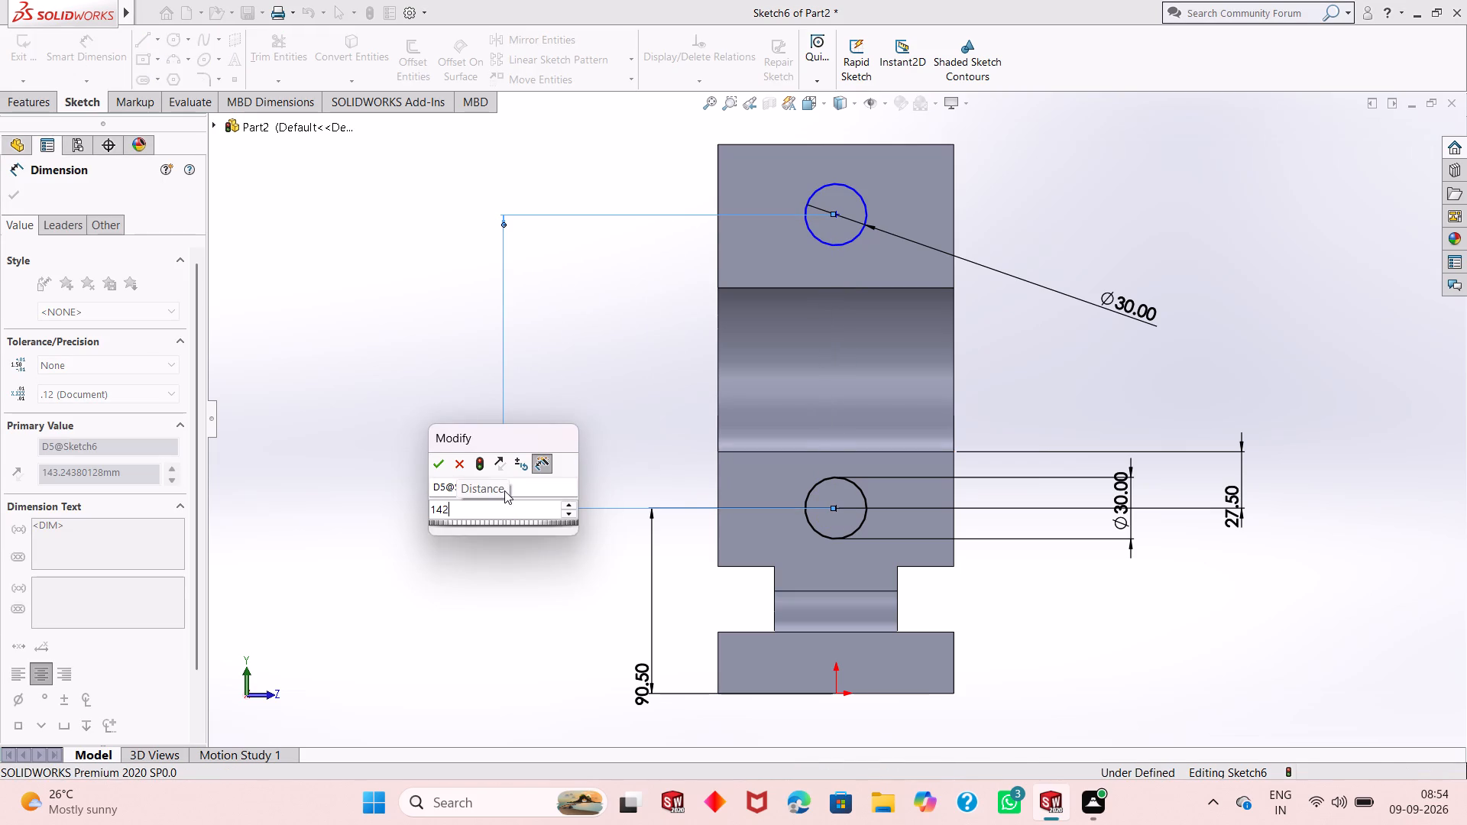
Dimension the vertical distance from the upper circle's centre to the upper block's bottom edge and finish dimensioning.
left_click(837, 218)
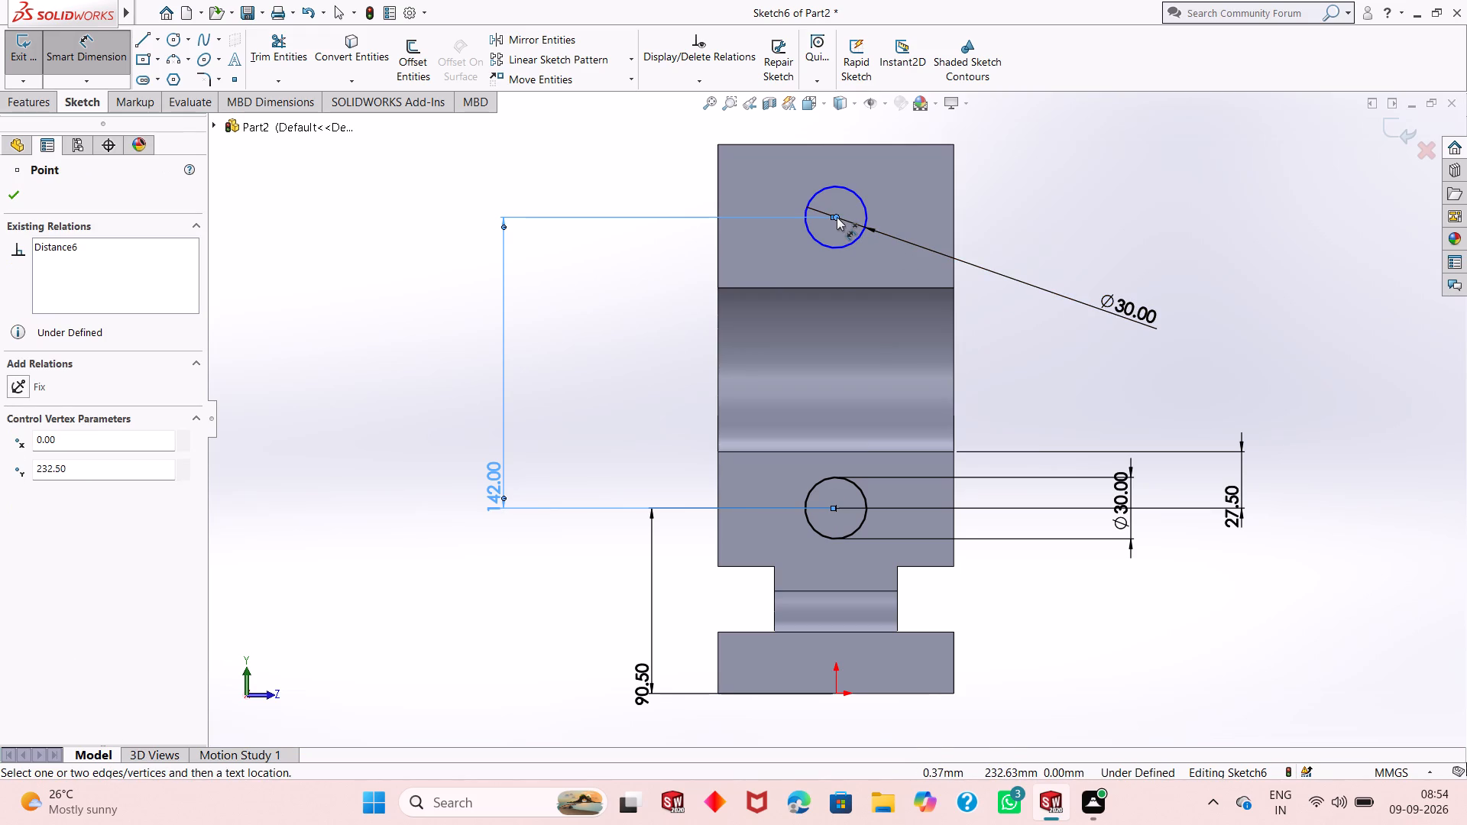
left_click(850, 289)
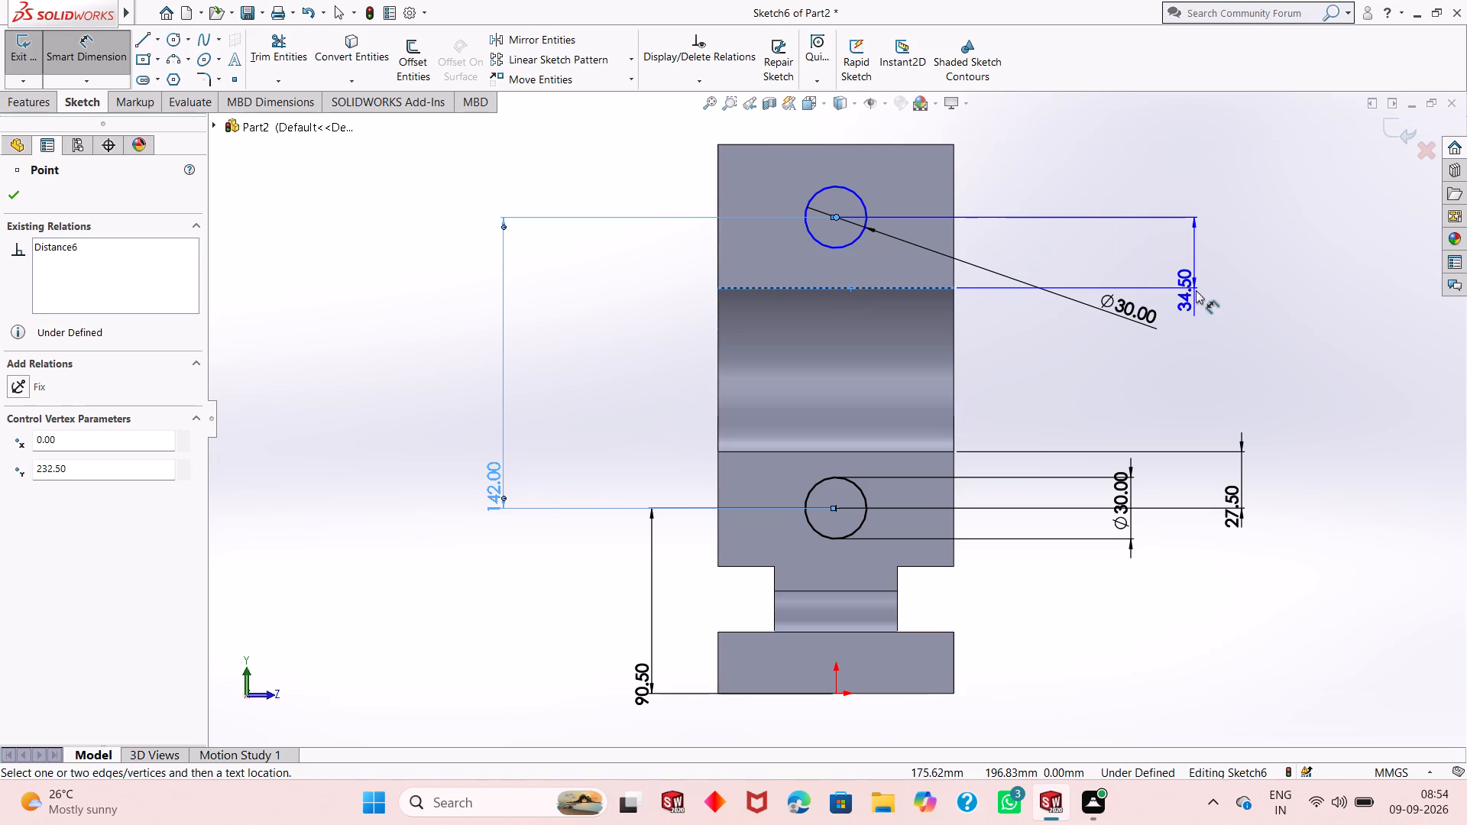
left_click(1196, 290)
left_click(1128, 270)
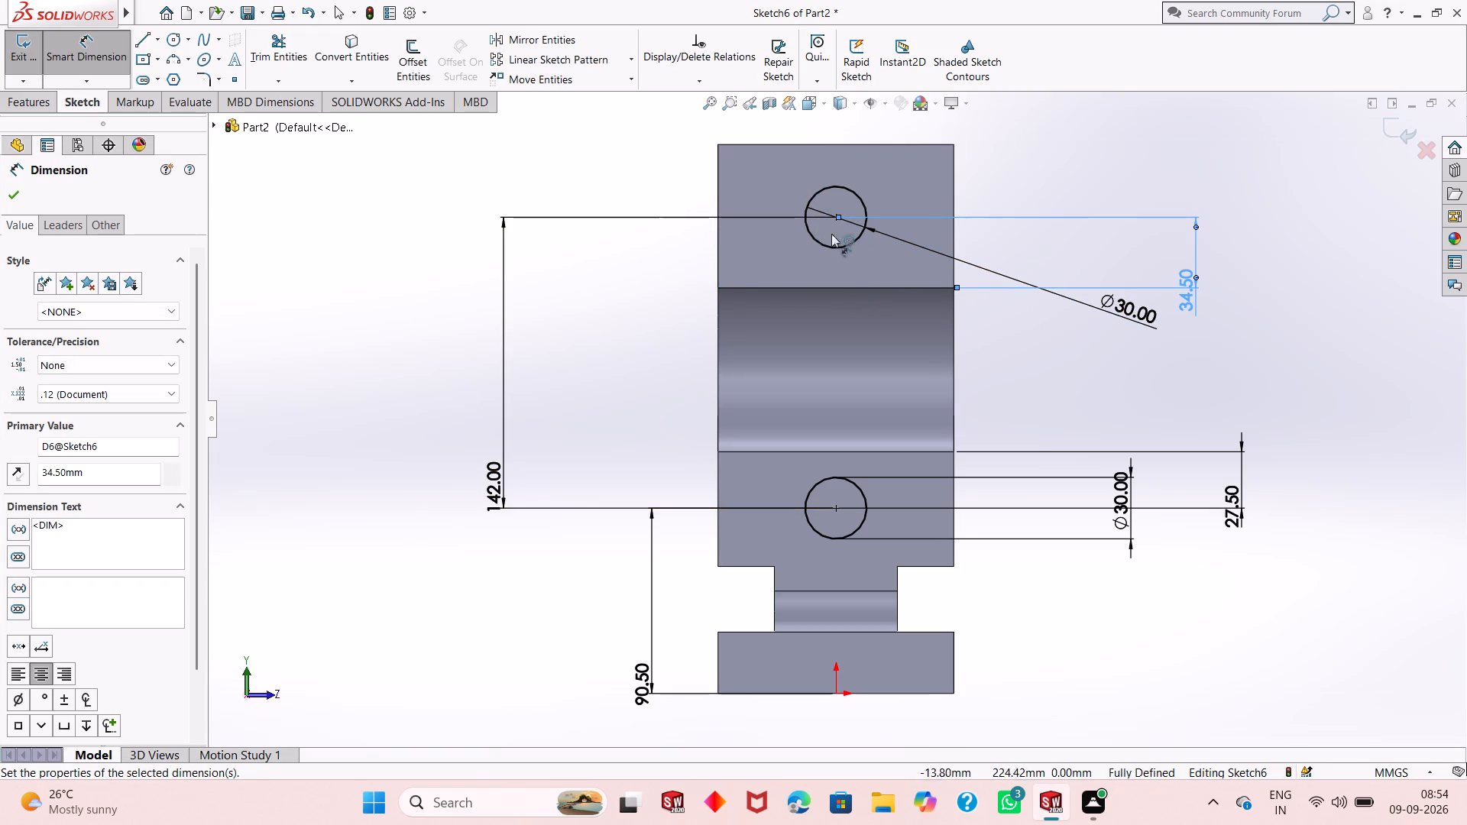
left_click(14, 196)
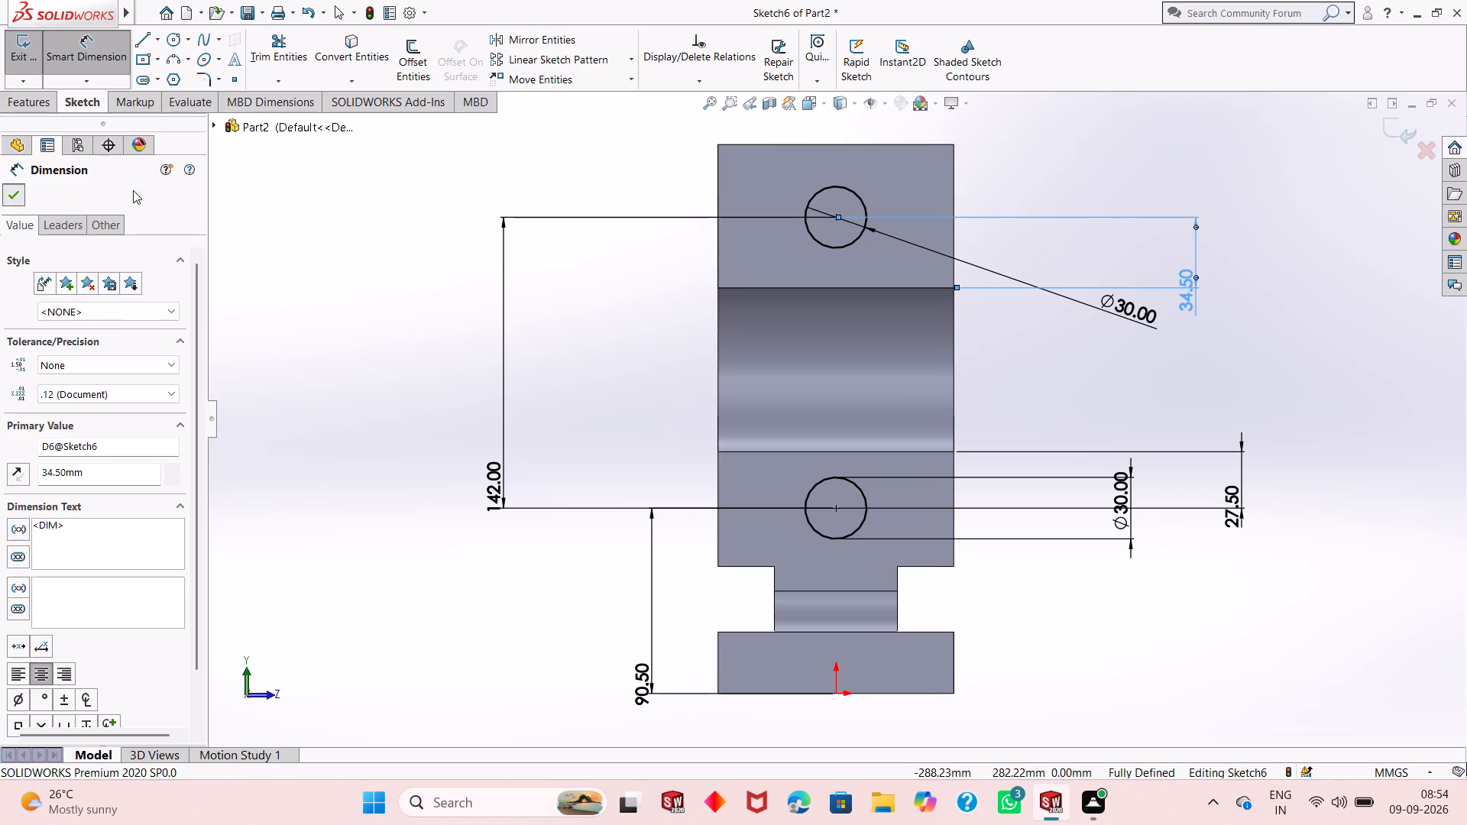
Cut-extrude both 30 mm circles into the blocks with a blind depth of 115 mm.
middle_click_drag(1112, 396, 1038, 436)
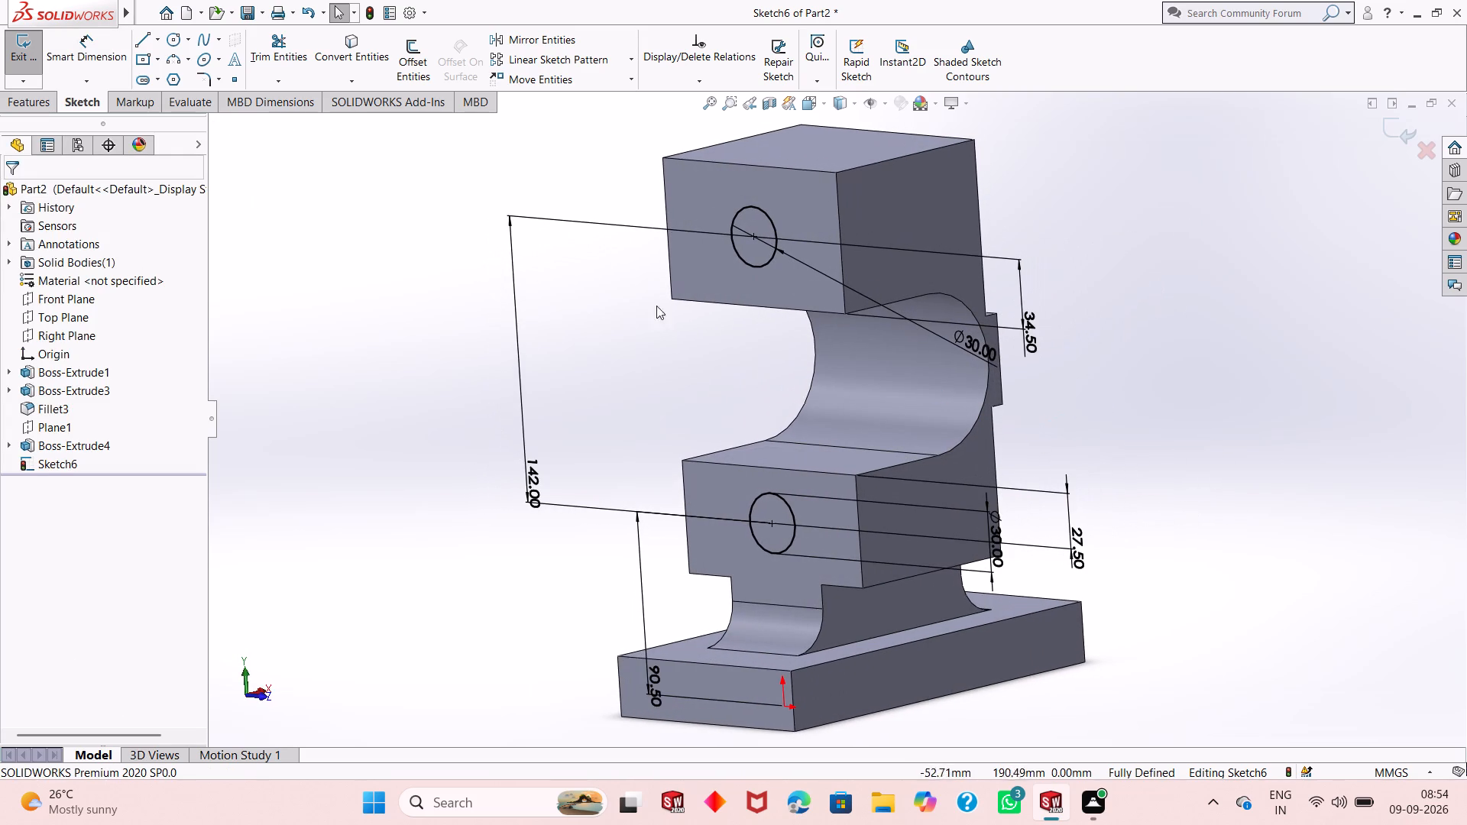
scroll(764, 377, "up", 1)
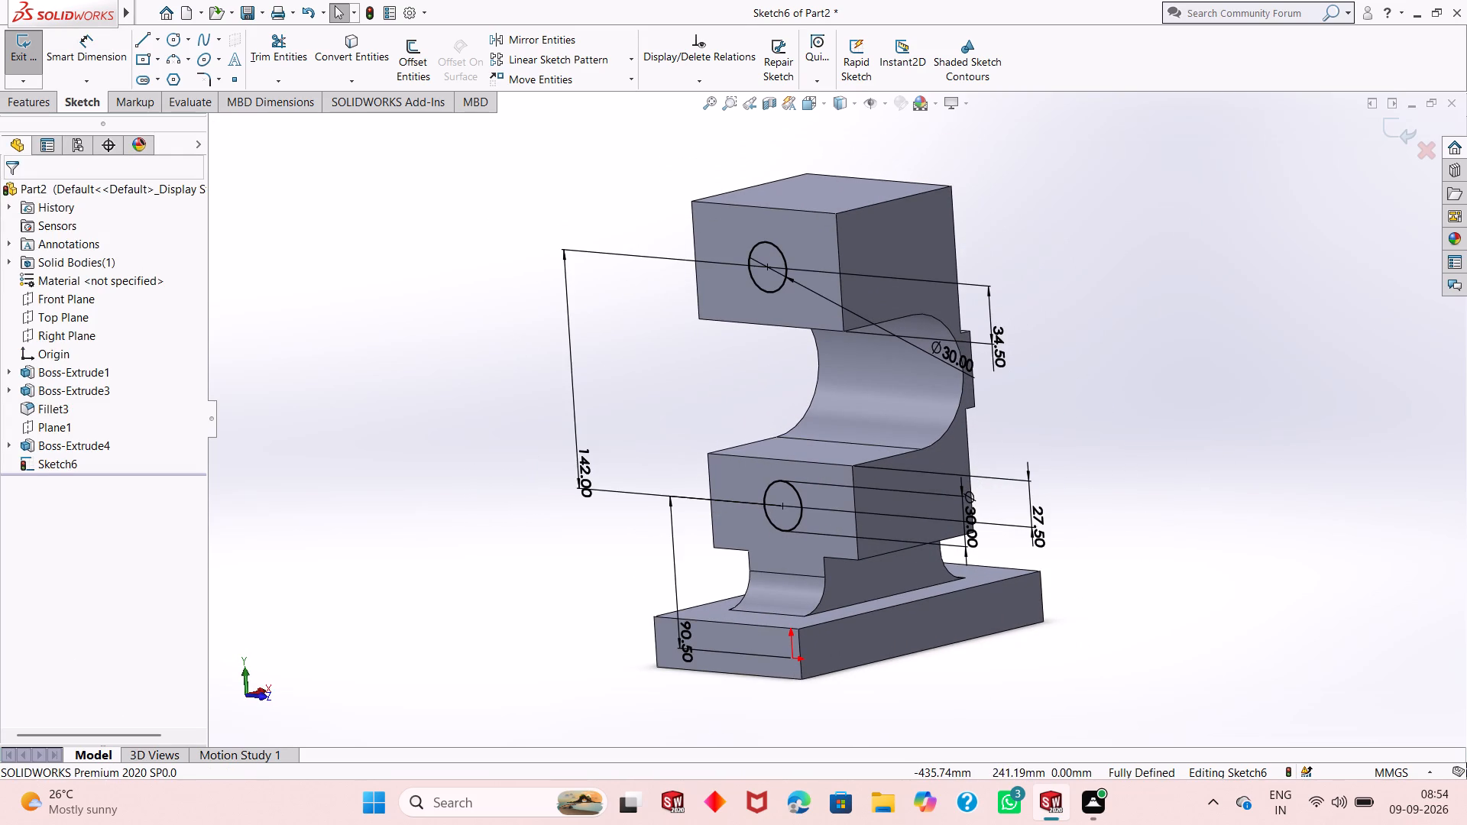
left_click(34, 107)
left_click(254, 70)
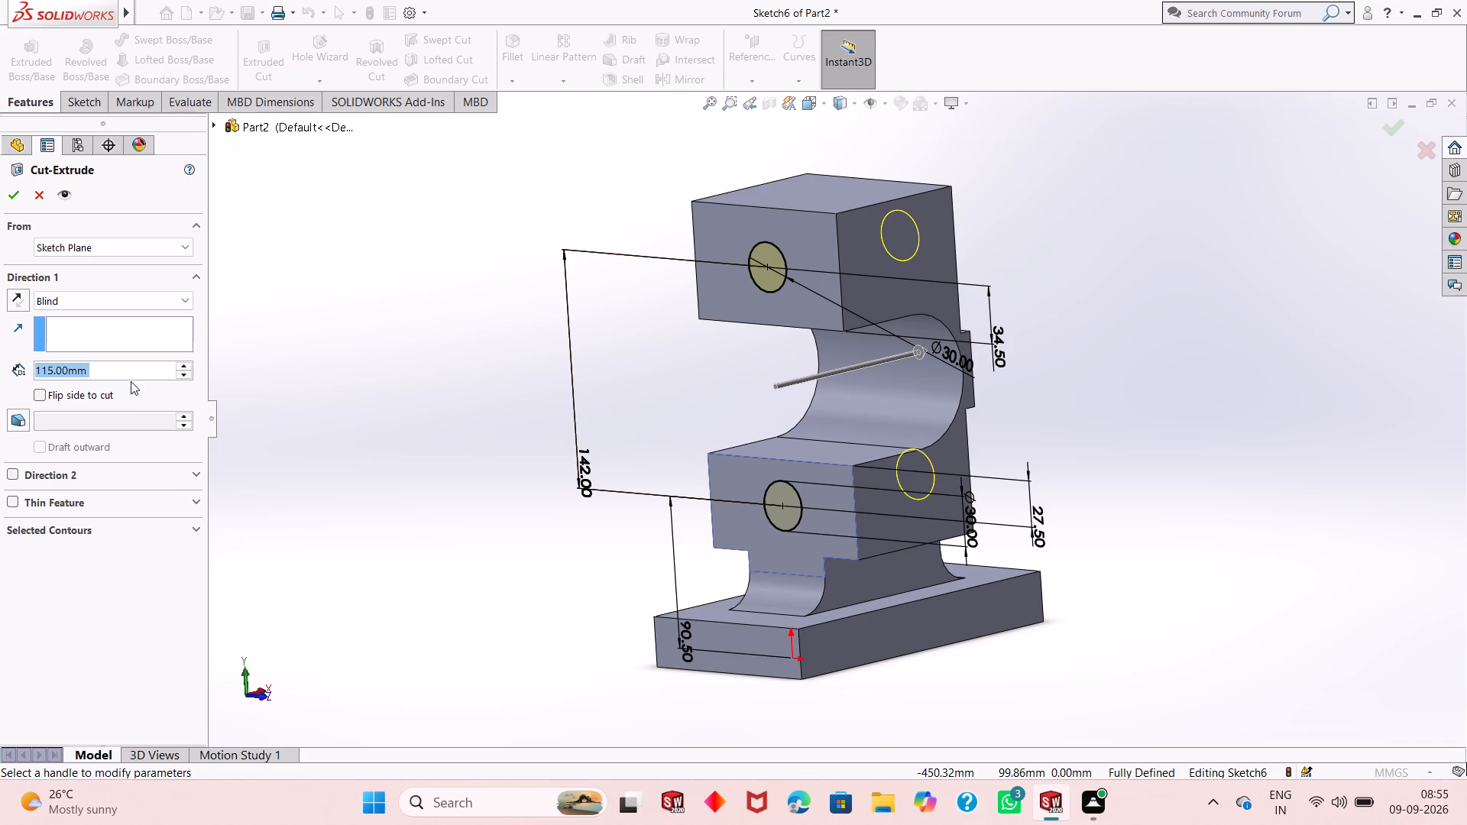
left_click(17, 196)
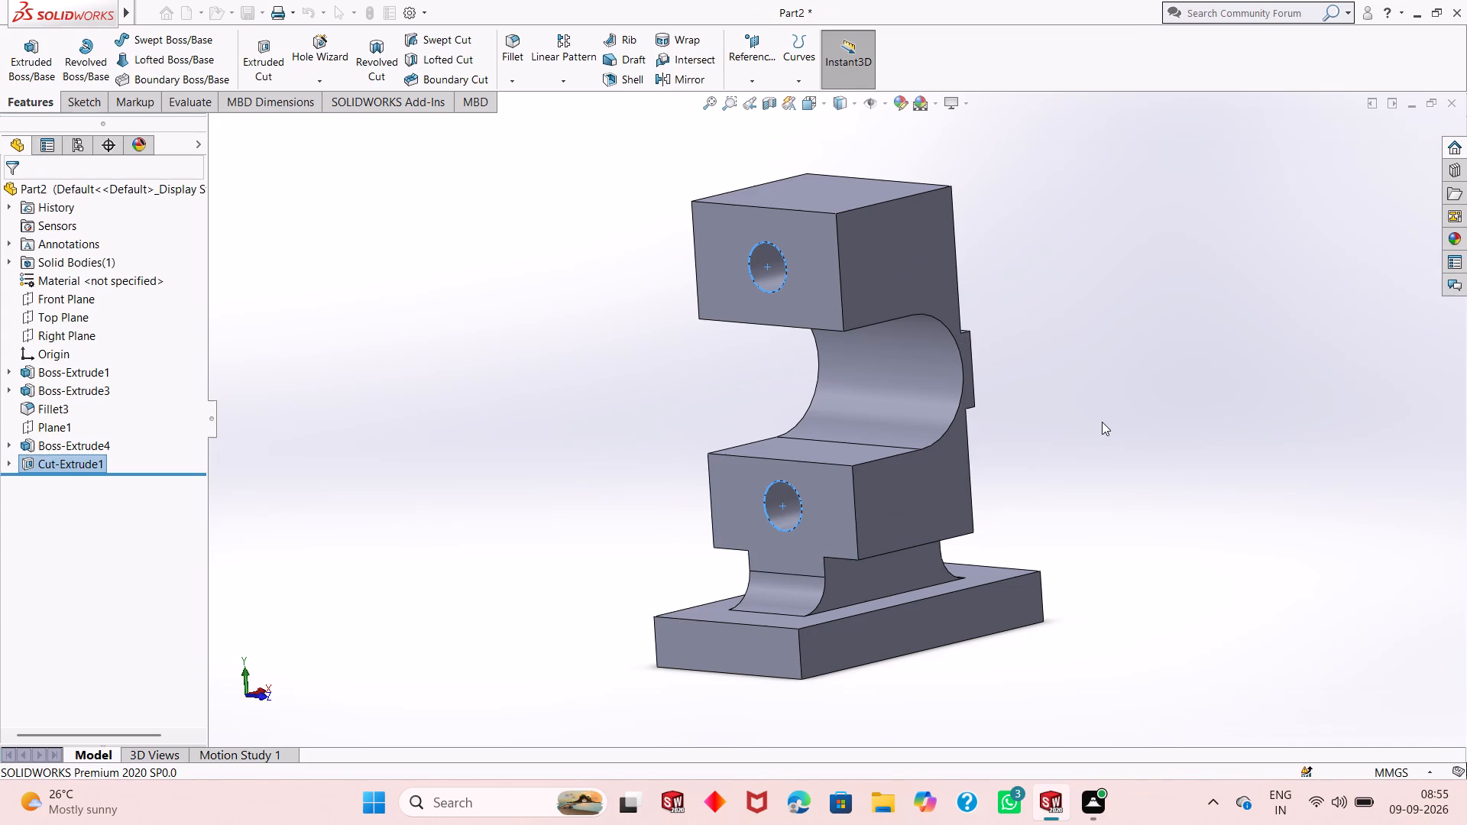
left_click(1102, 422)
Start a new sketch on the upper block's end face, viewed square on.
middle_click_drag(1112, 435, 1143, 394)
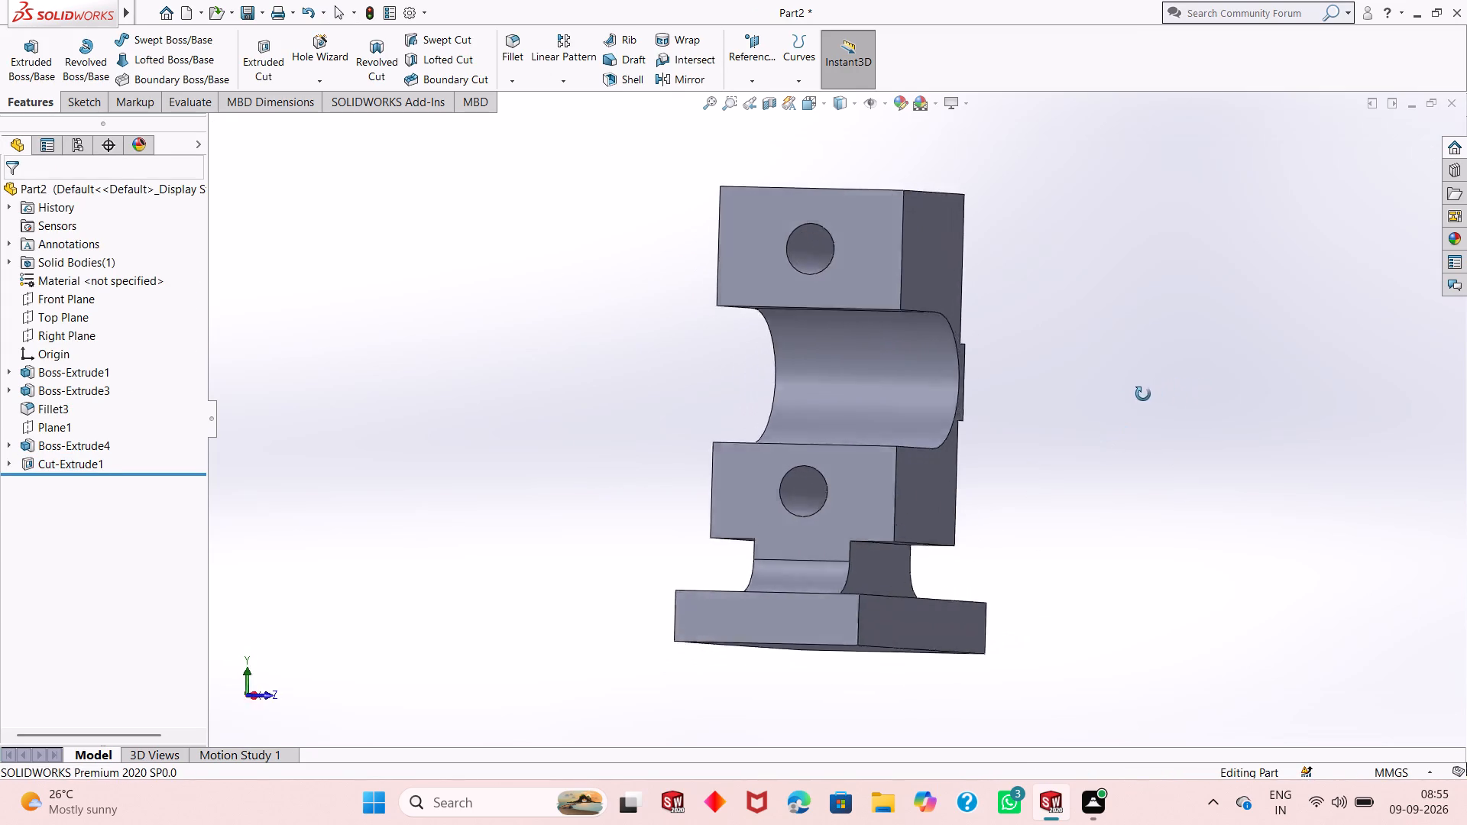
middle_click_drag(1143, 394, 1126, 381)
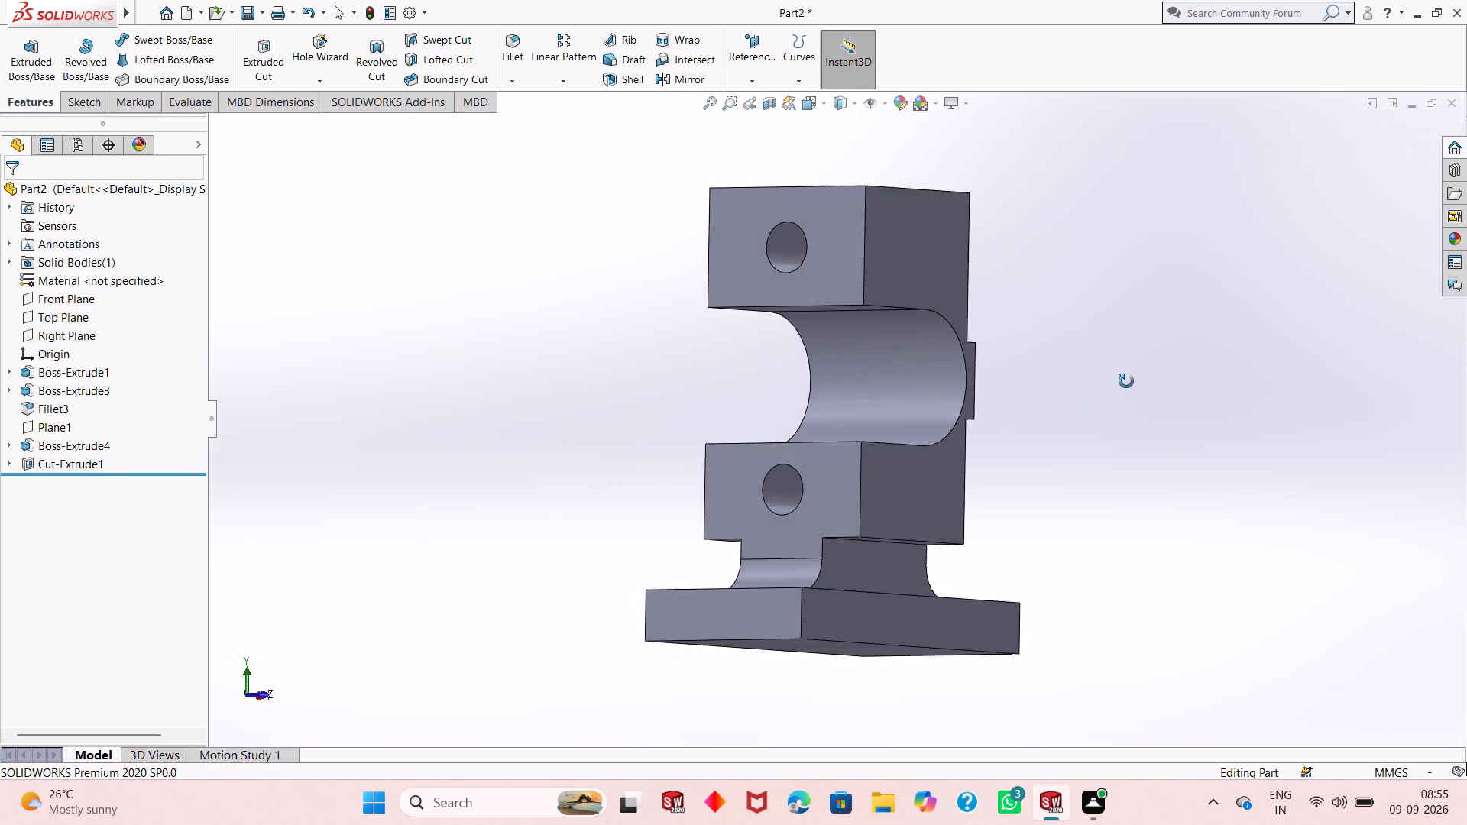
middle_click_drag(1126, 381, 1122, 419)
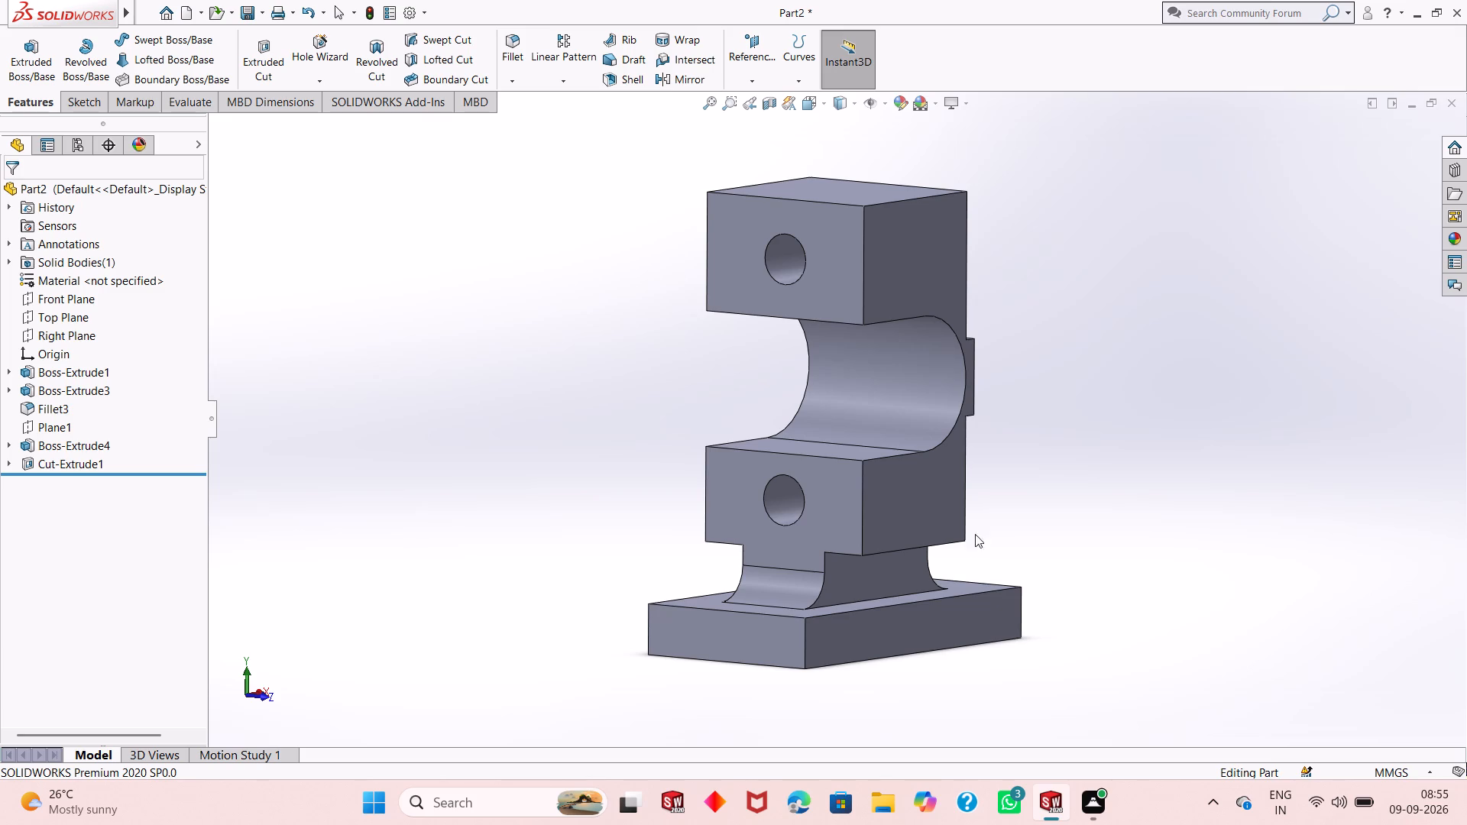
left_click(850, 263)
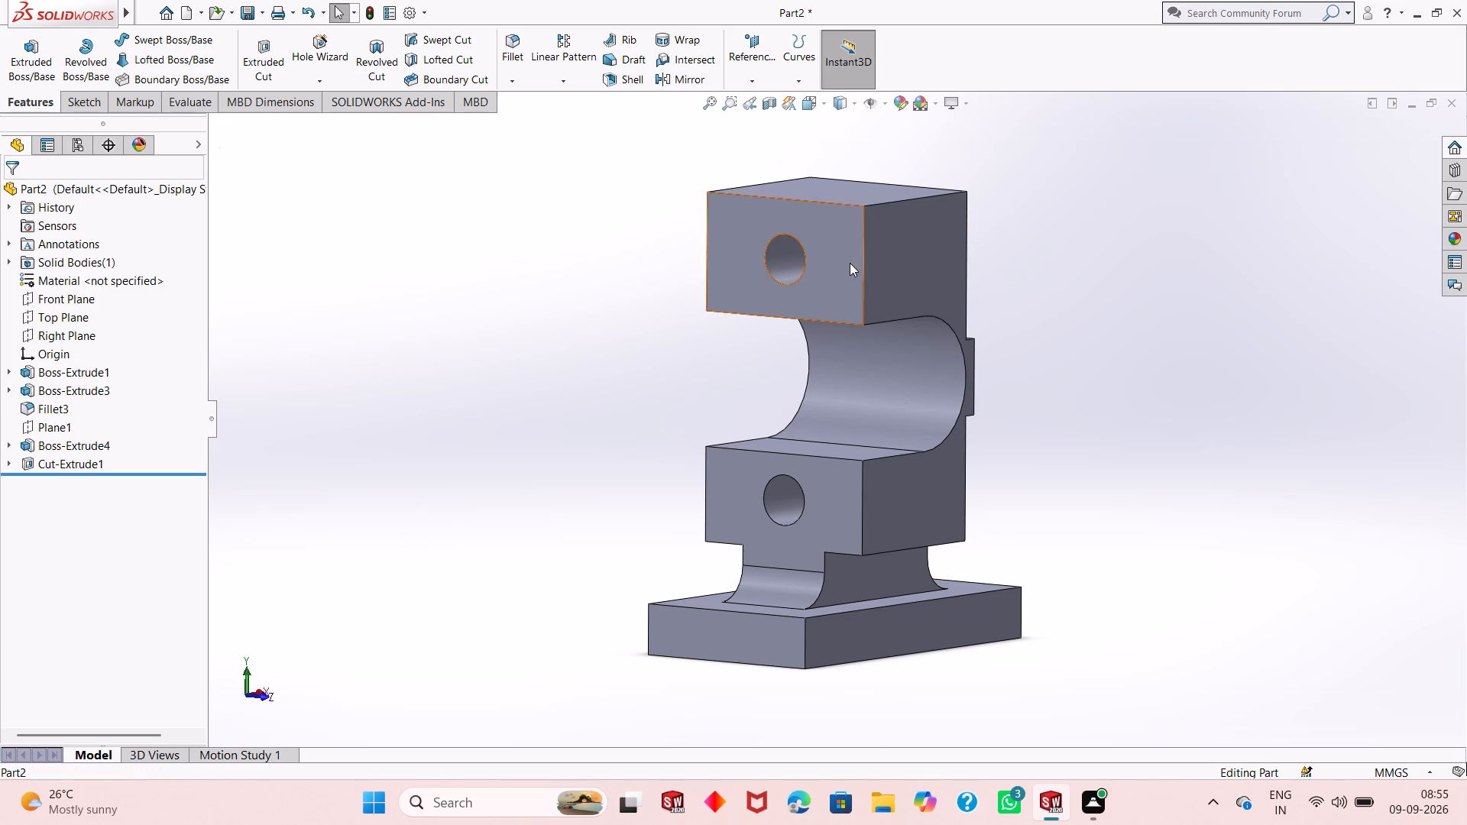
left_click(917, 218)
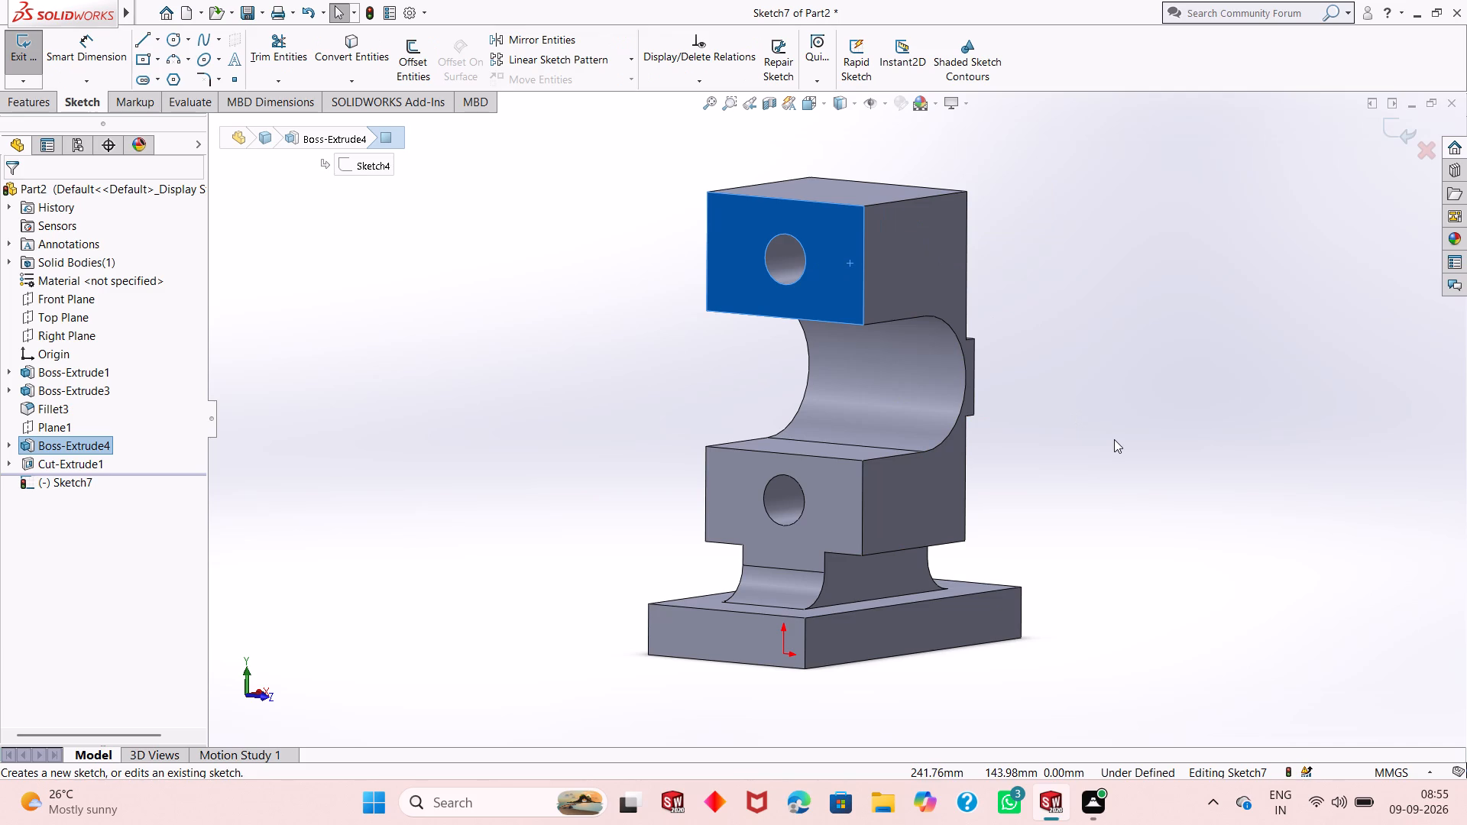
key("ctrl+8")
key("Escape")
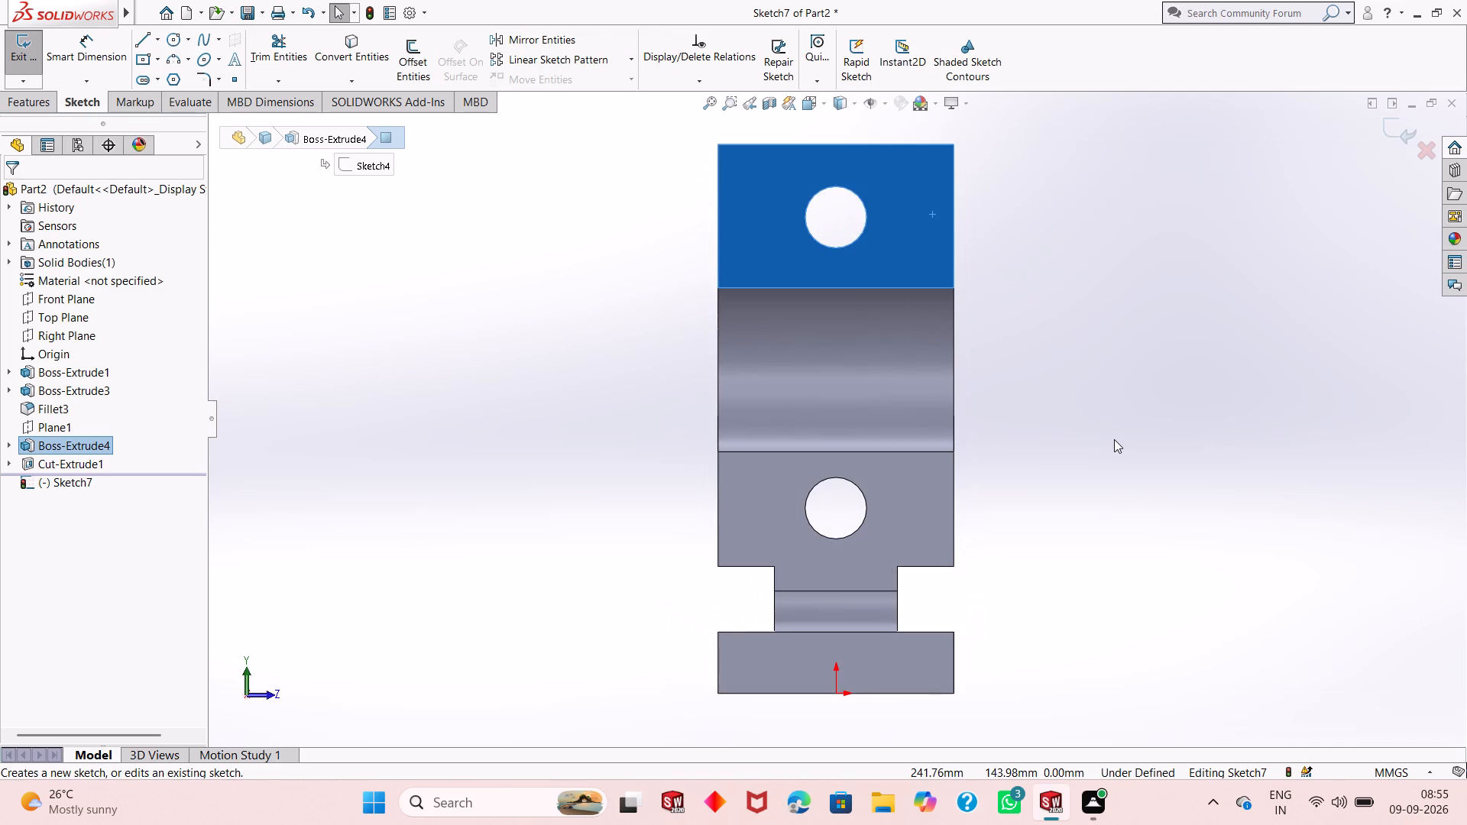
scroll(868, 463, "up", 2)
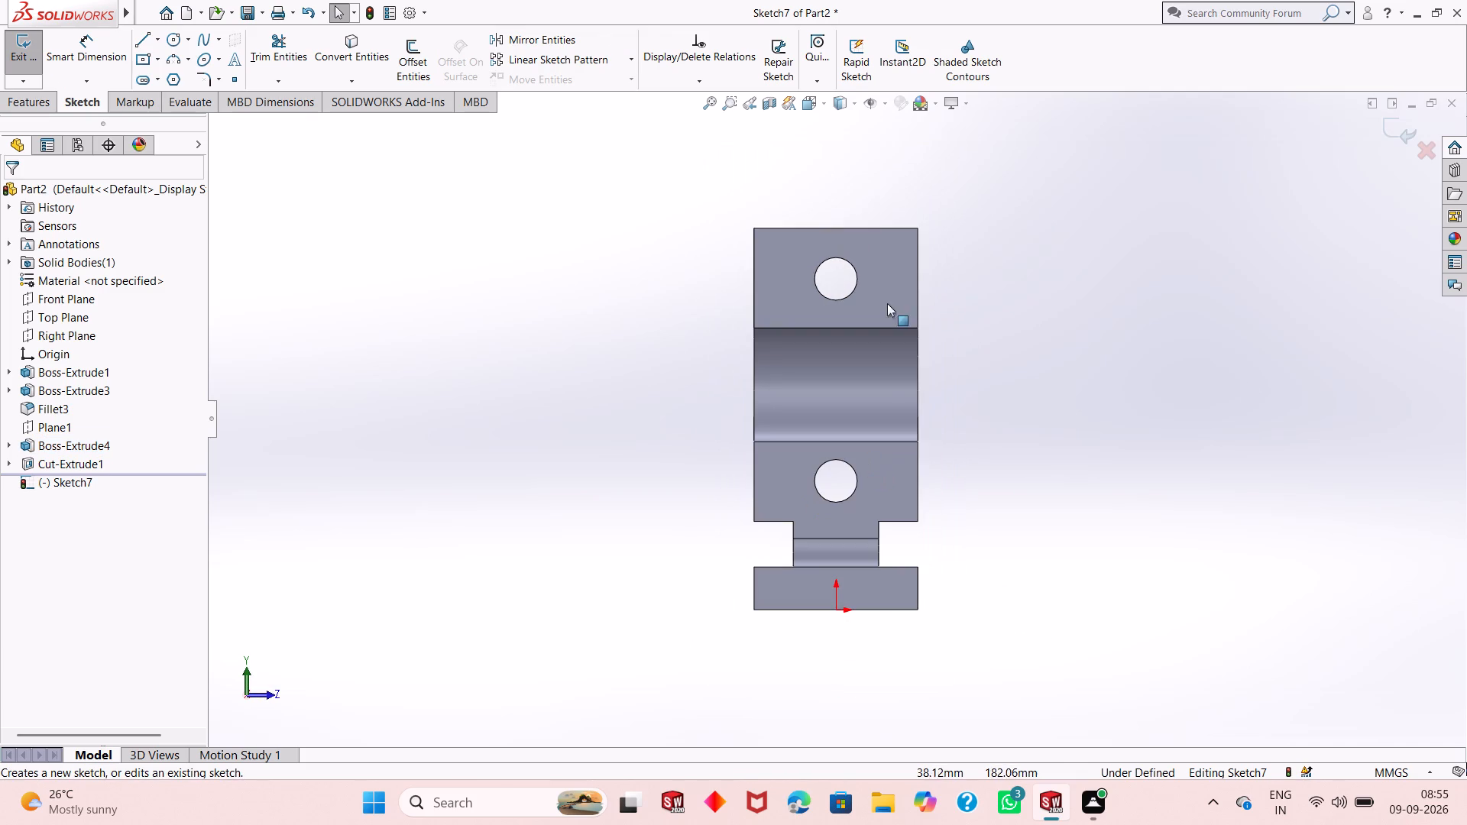
scroll(863, 199, "down", 2)
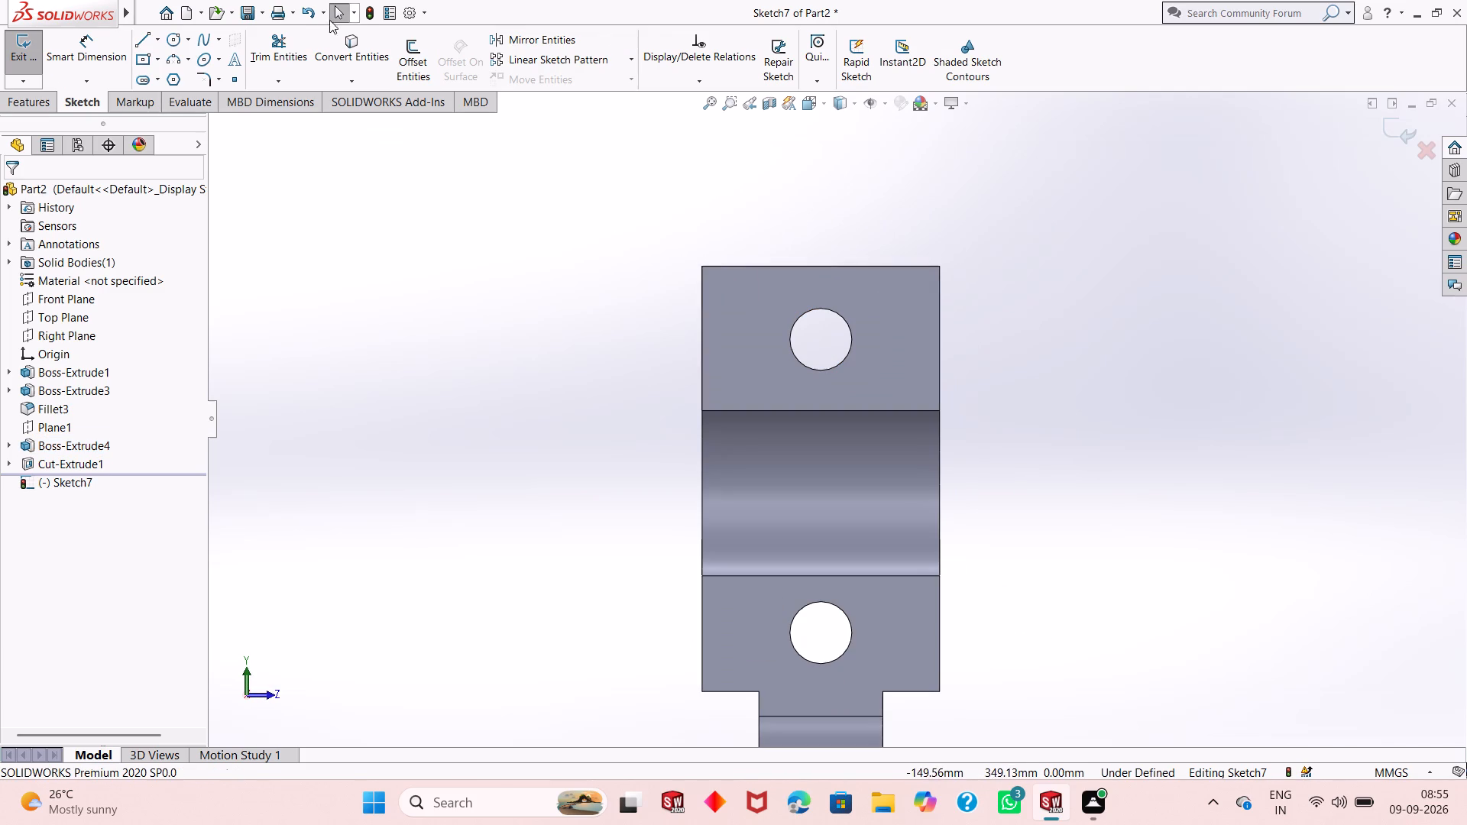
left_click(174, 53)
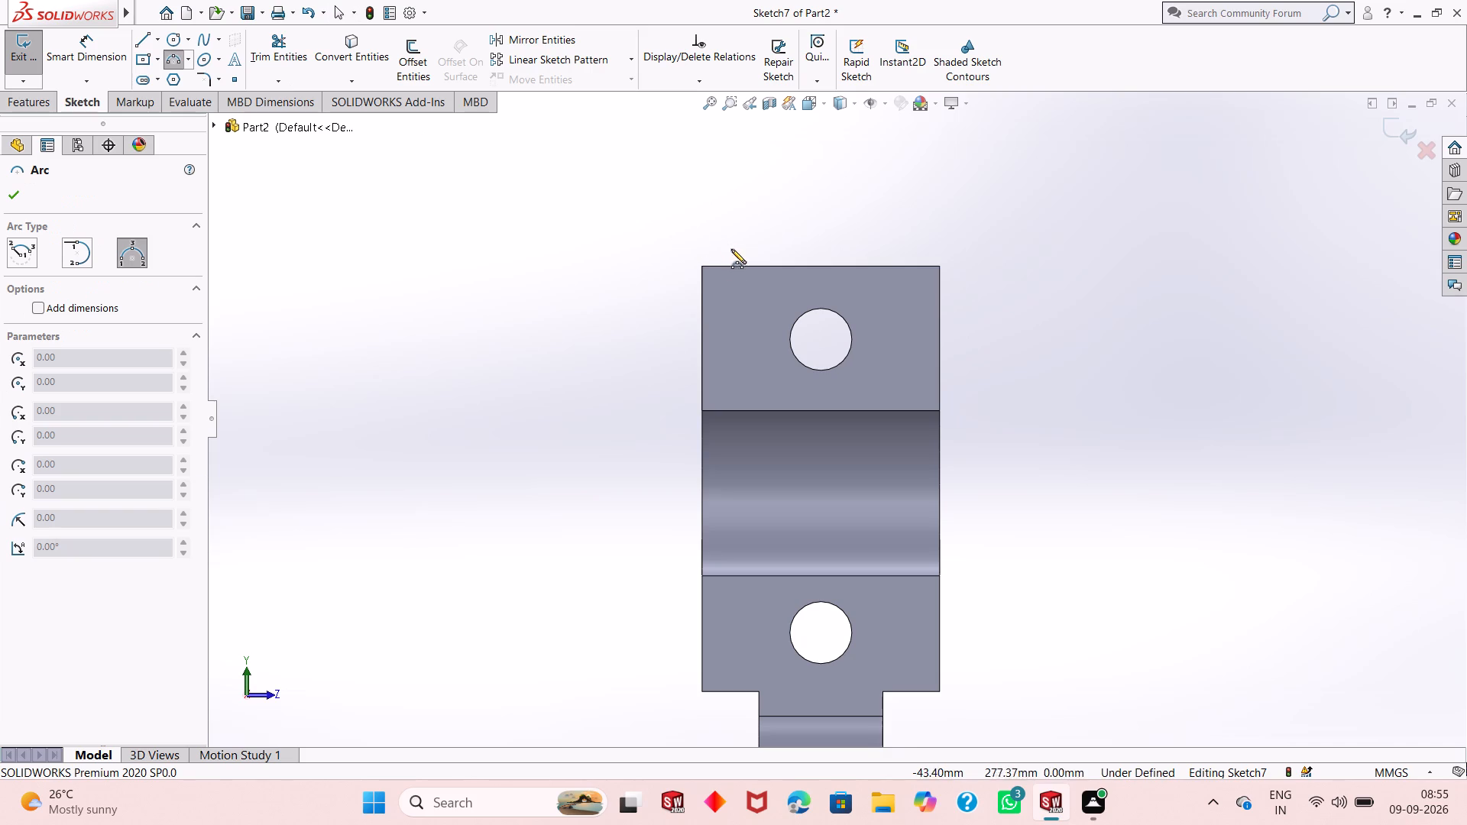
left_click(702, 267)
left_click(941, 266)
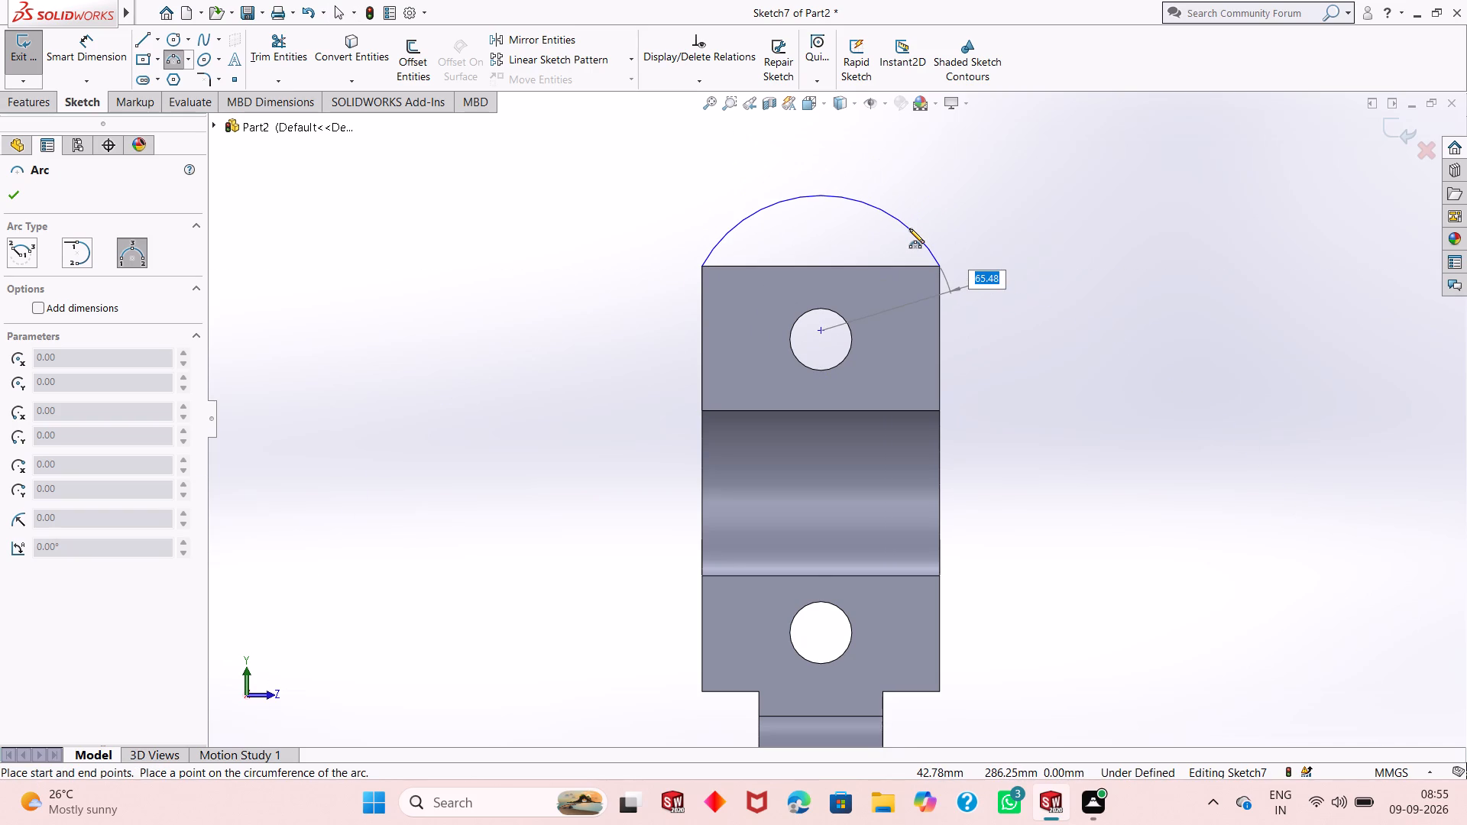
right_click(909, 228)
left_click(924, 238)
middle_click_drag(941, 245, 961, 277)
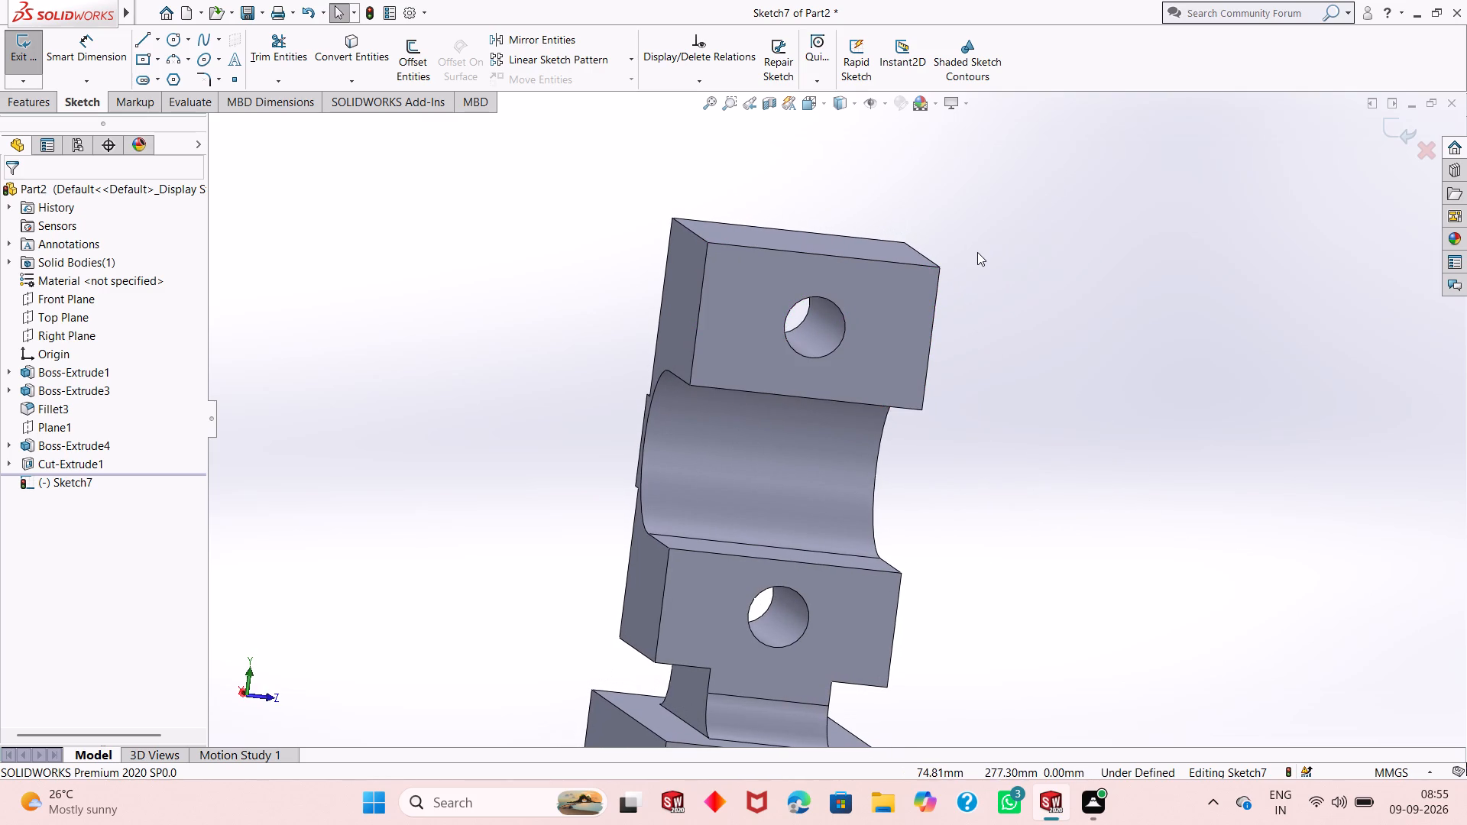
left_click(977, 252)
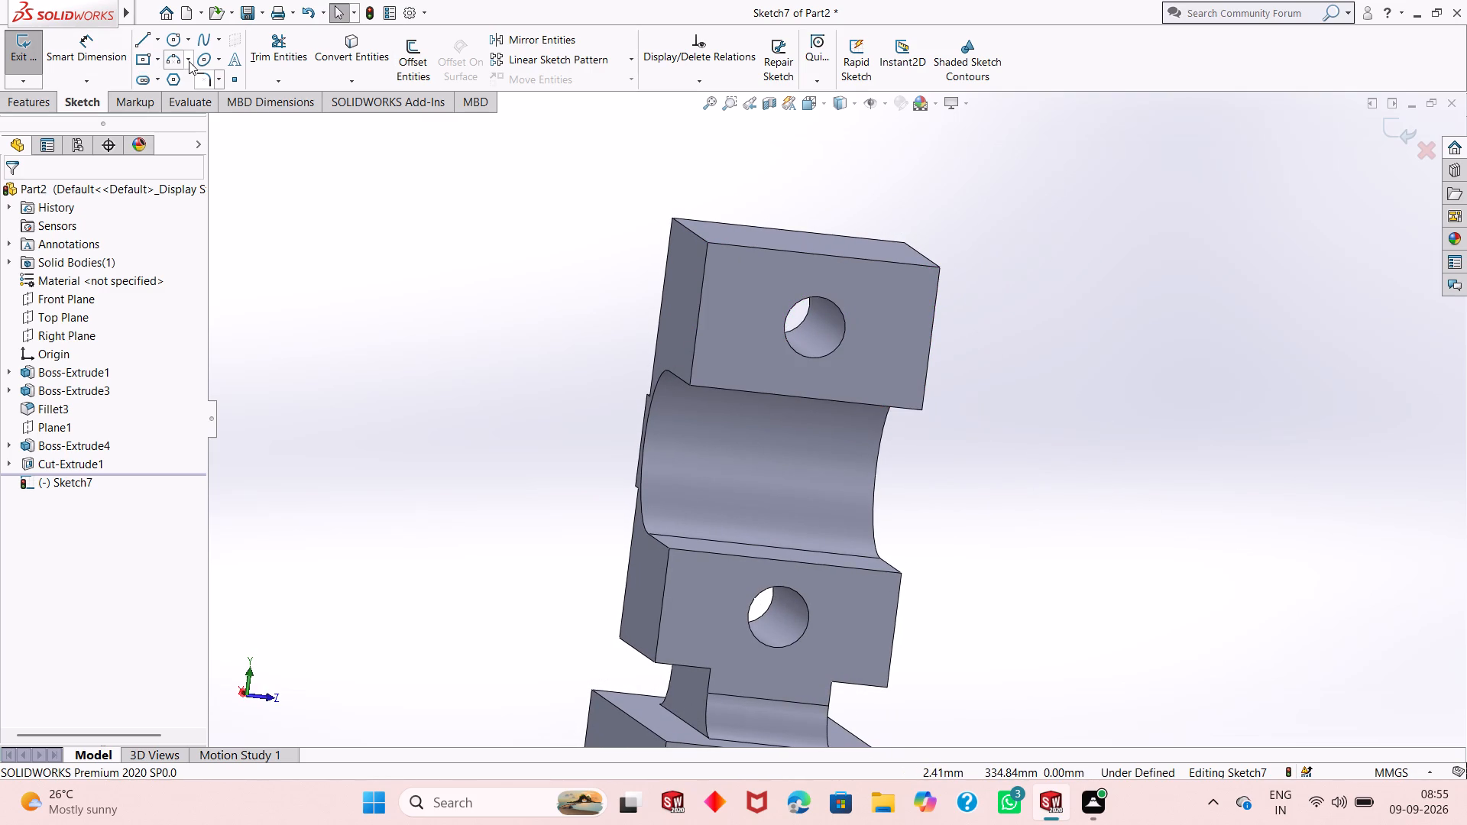
Draw a three-point arc of 115 mm radius bulging above the upper block, between the end face's two top corners.
left_click(176, 60)
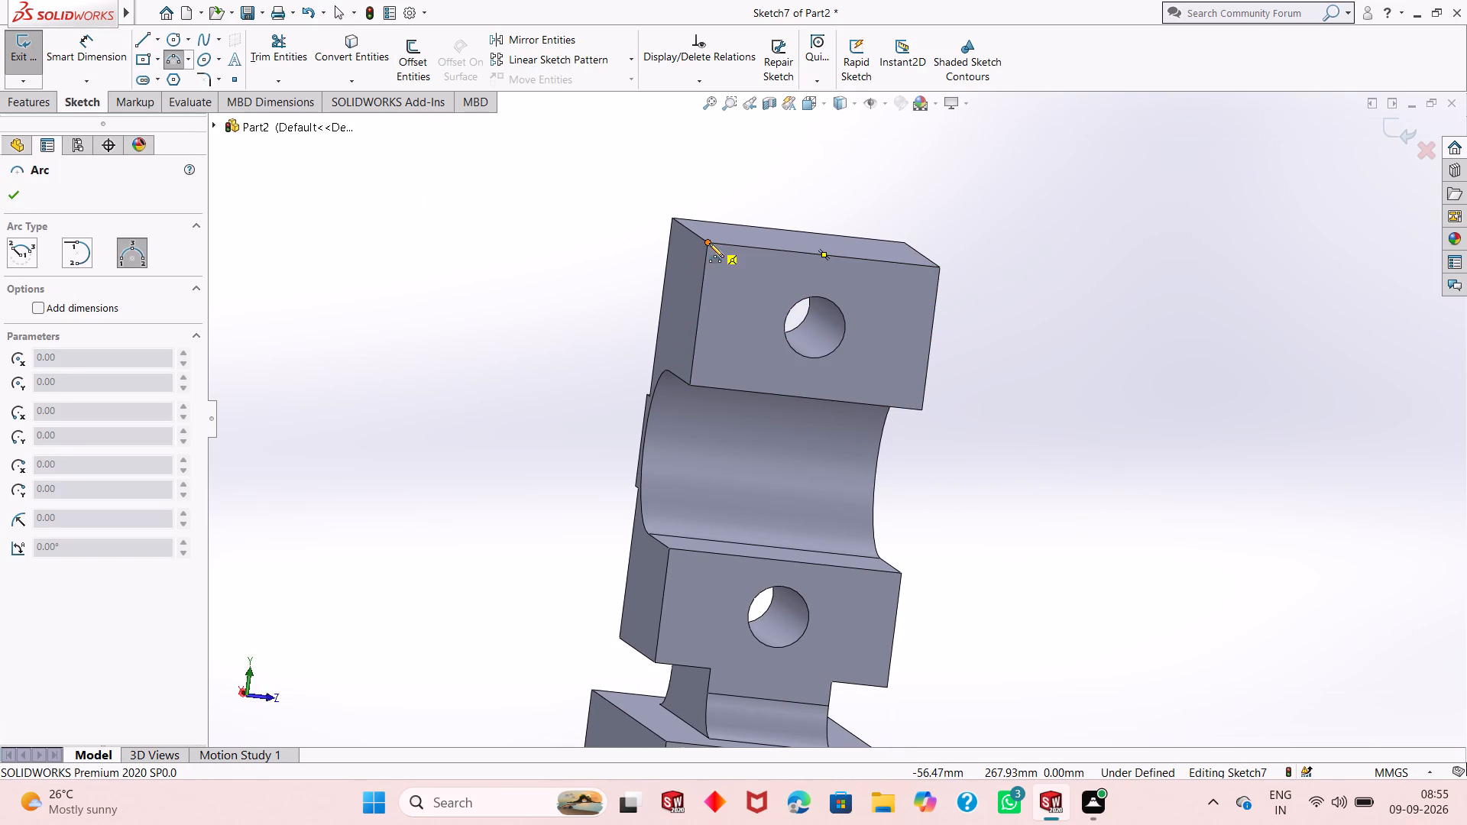
left_click(709, 243)
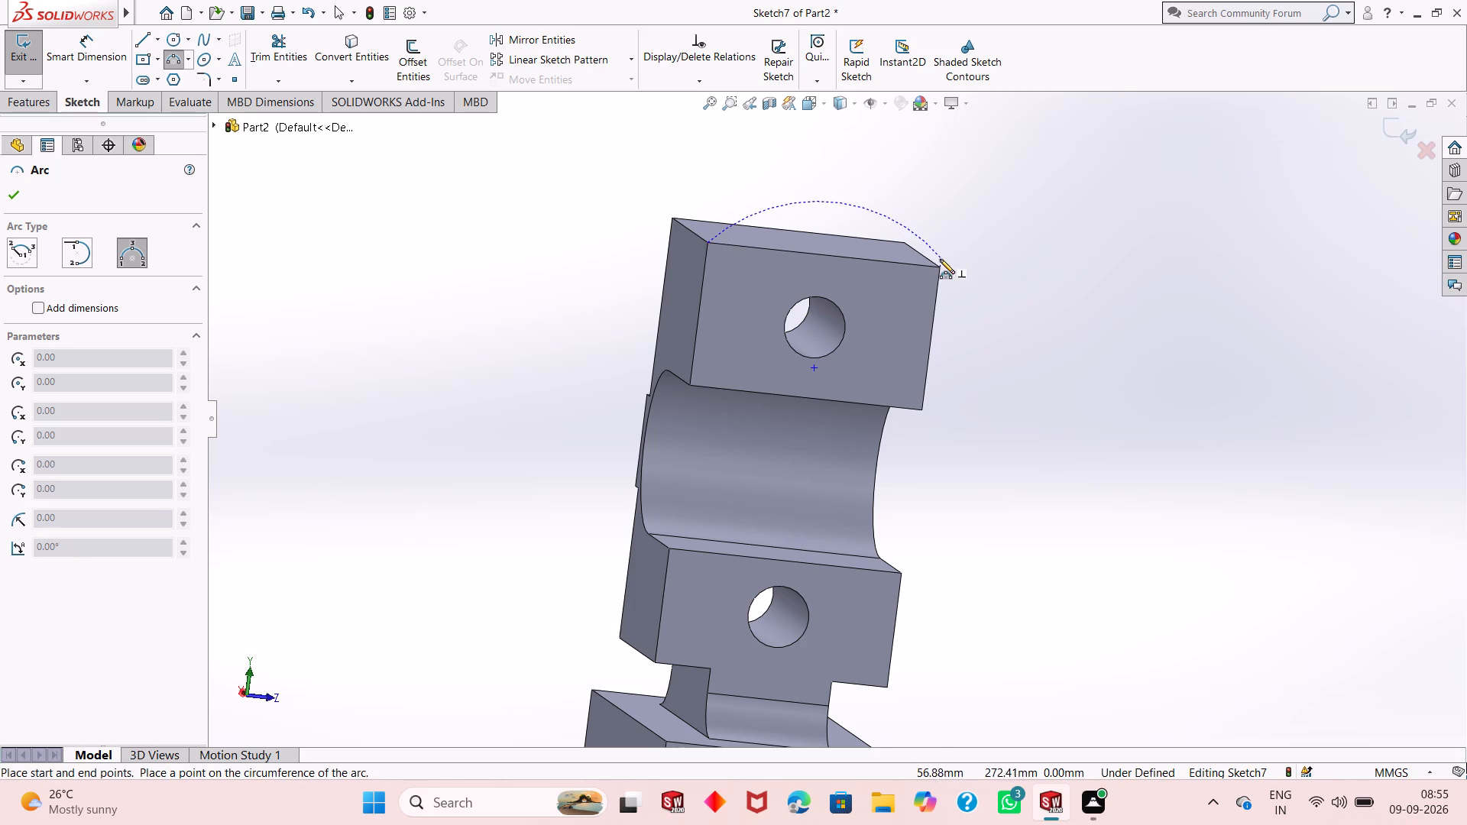
left_click(940, 266)
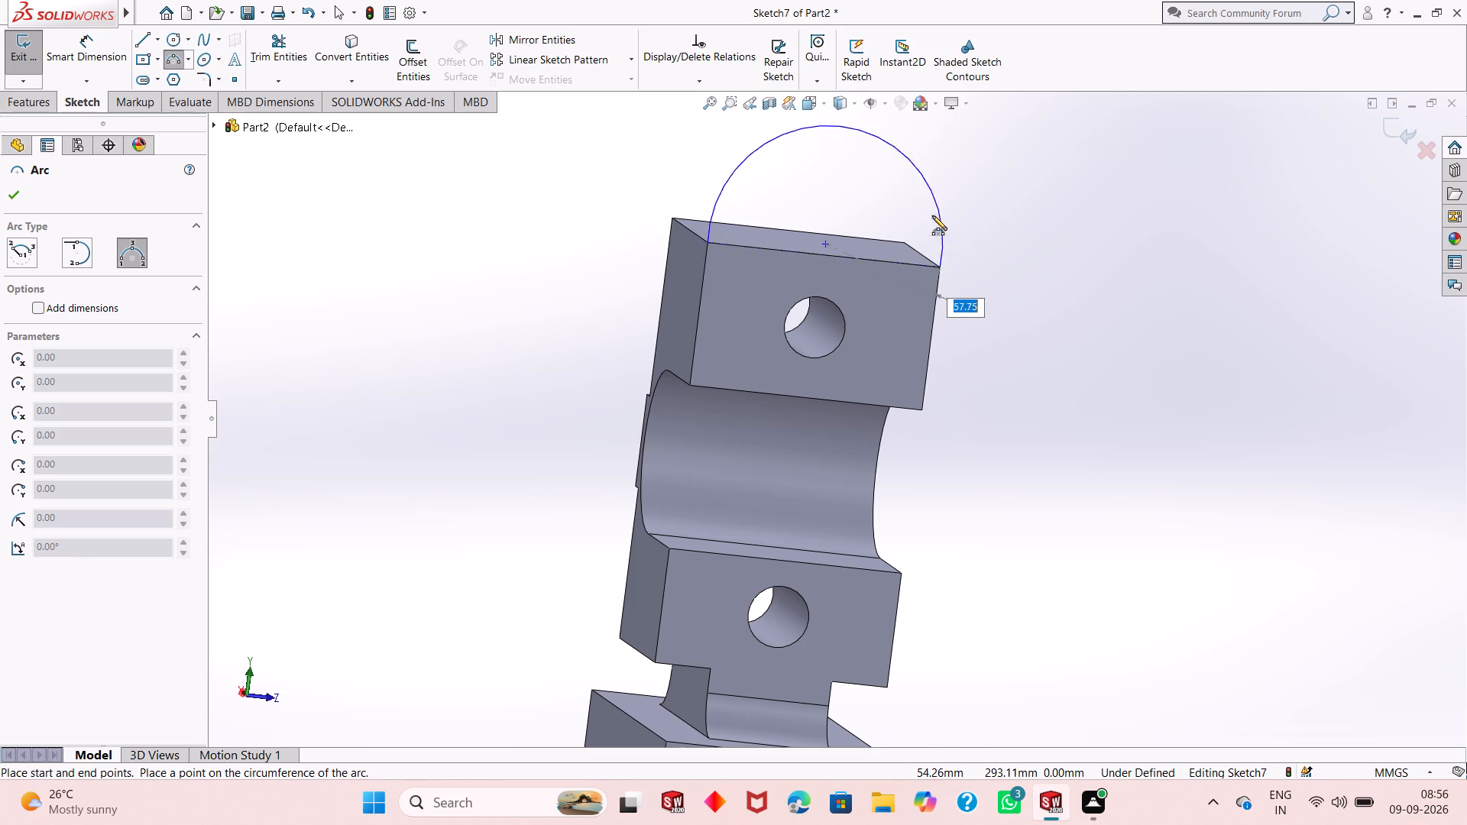
type("115")
key("Return")
right_click(978, 295)
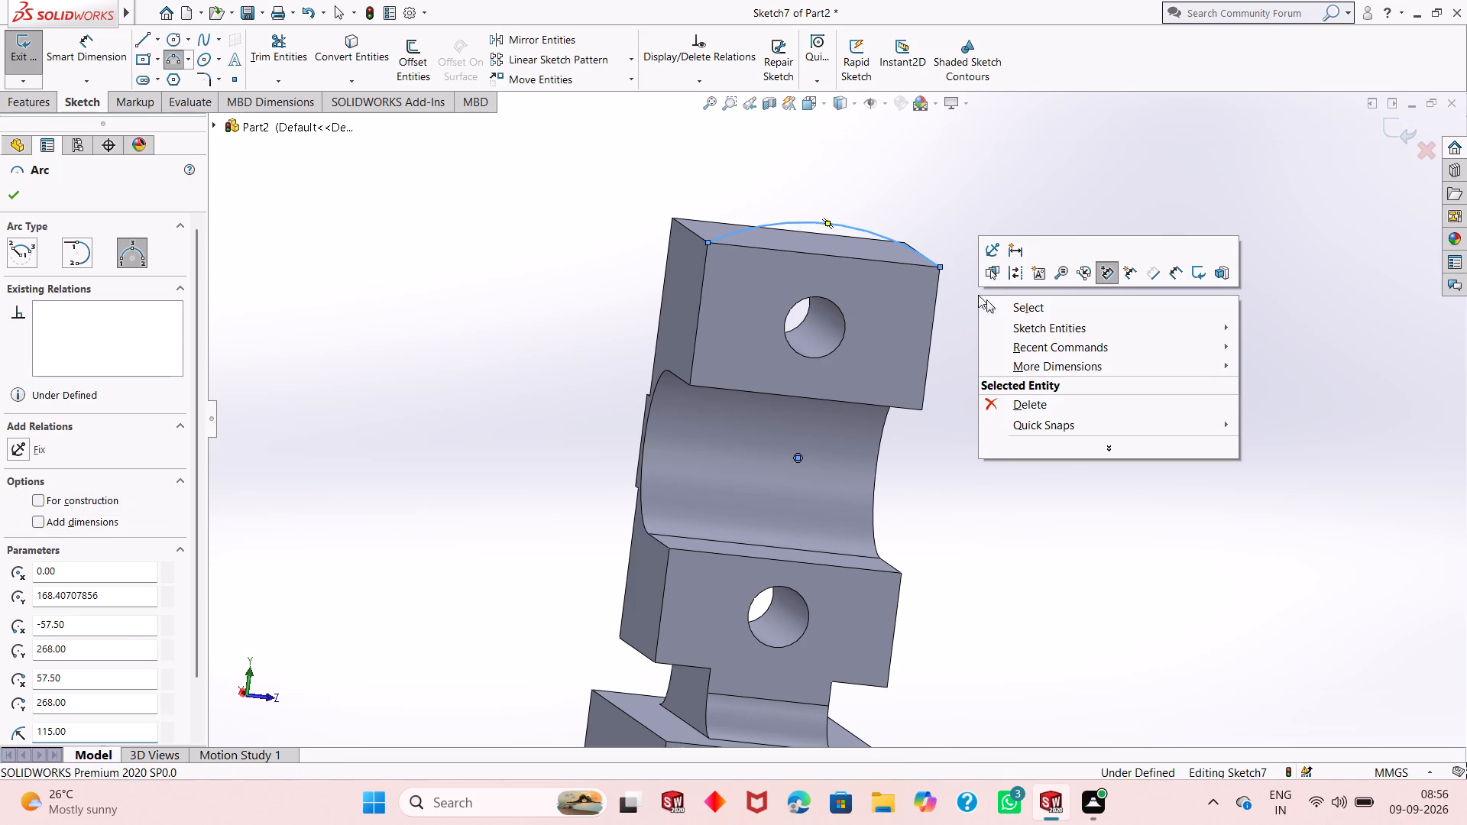
left_click(1028, 313)
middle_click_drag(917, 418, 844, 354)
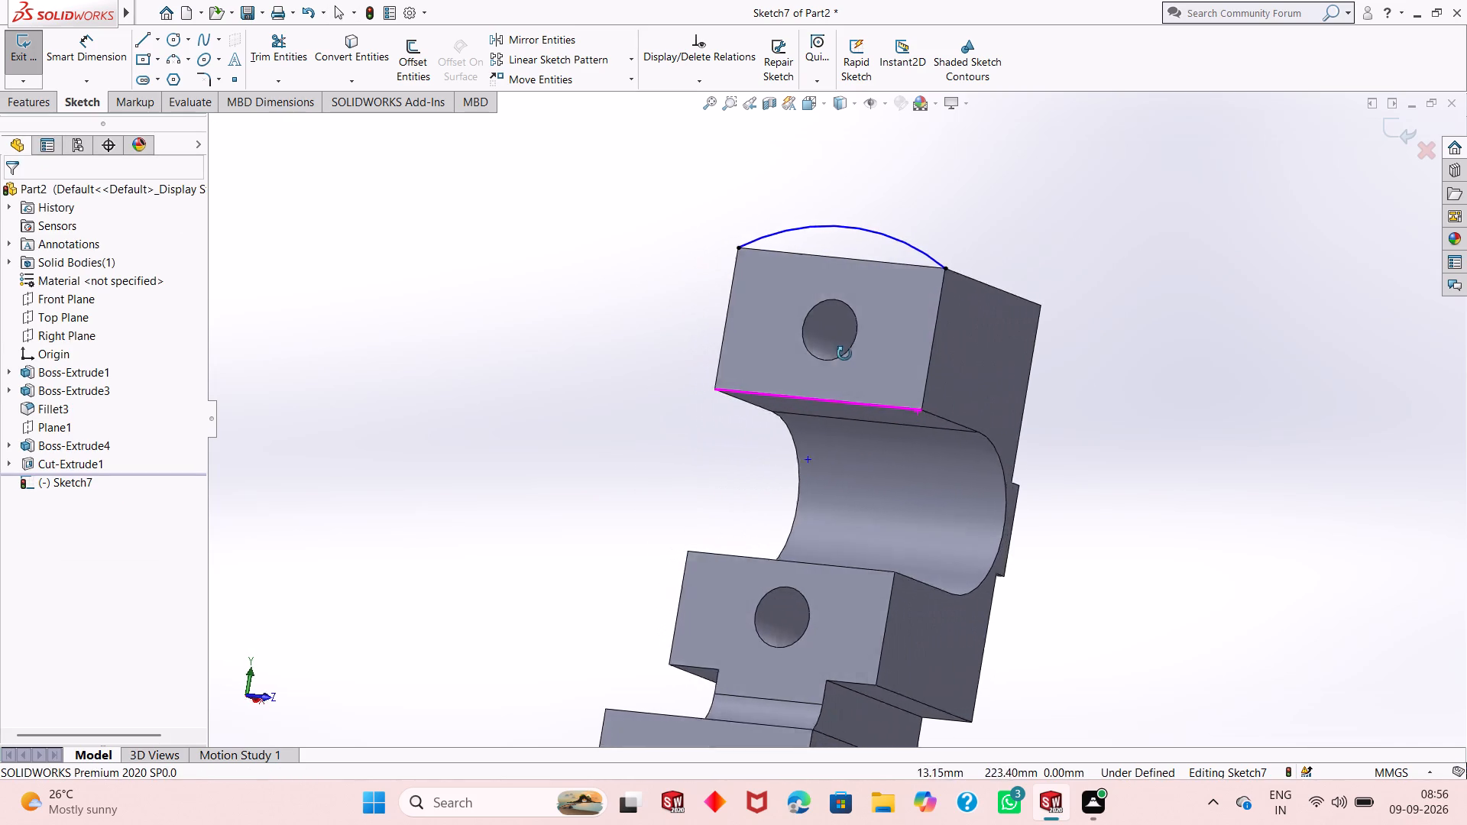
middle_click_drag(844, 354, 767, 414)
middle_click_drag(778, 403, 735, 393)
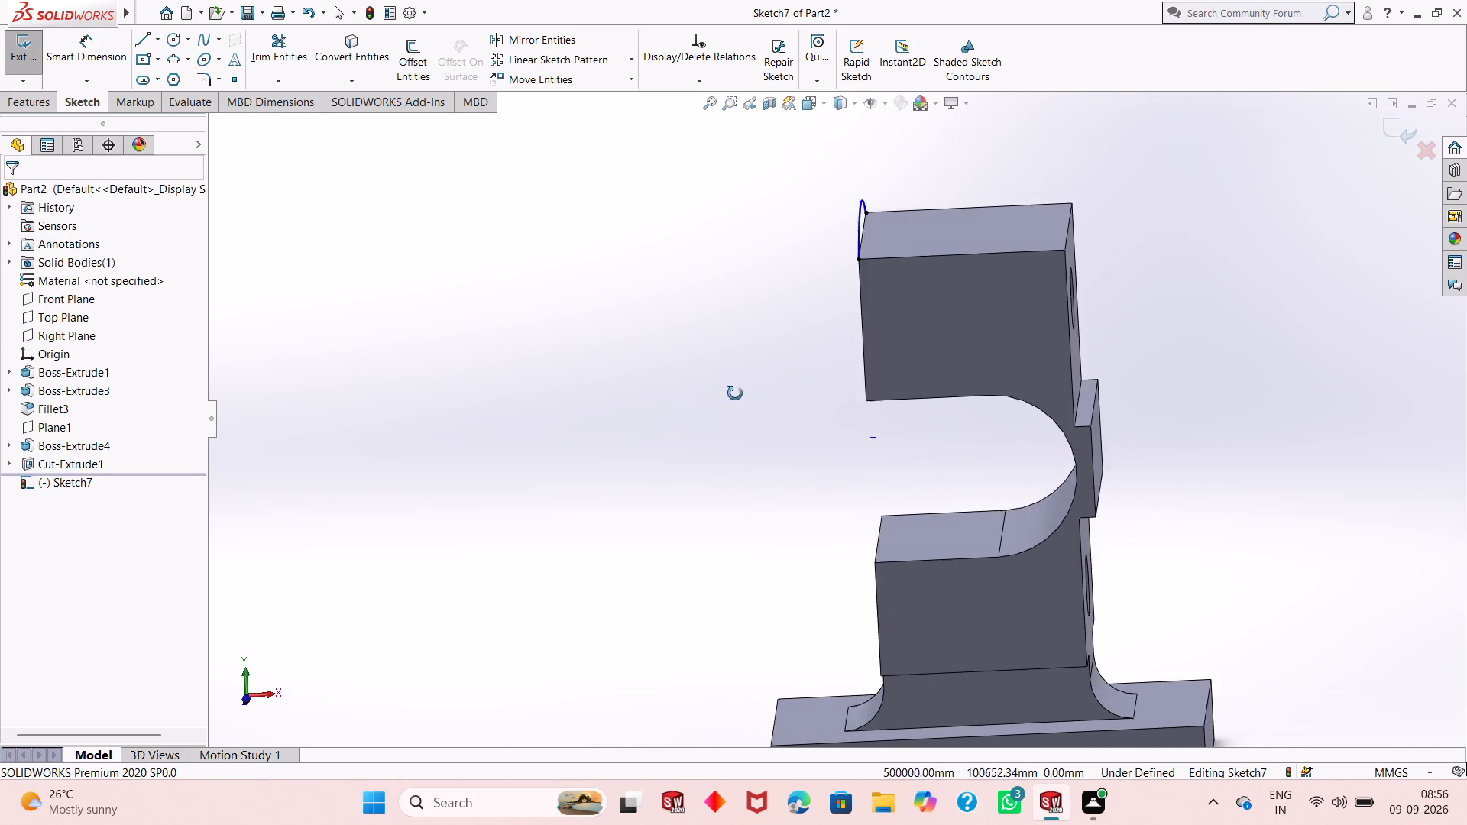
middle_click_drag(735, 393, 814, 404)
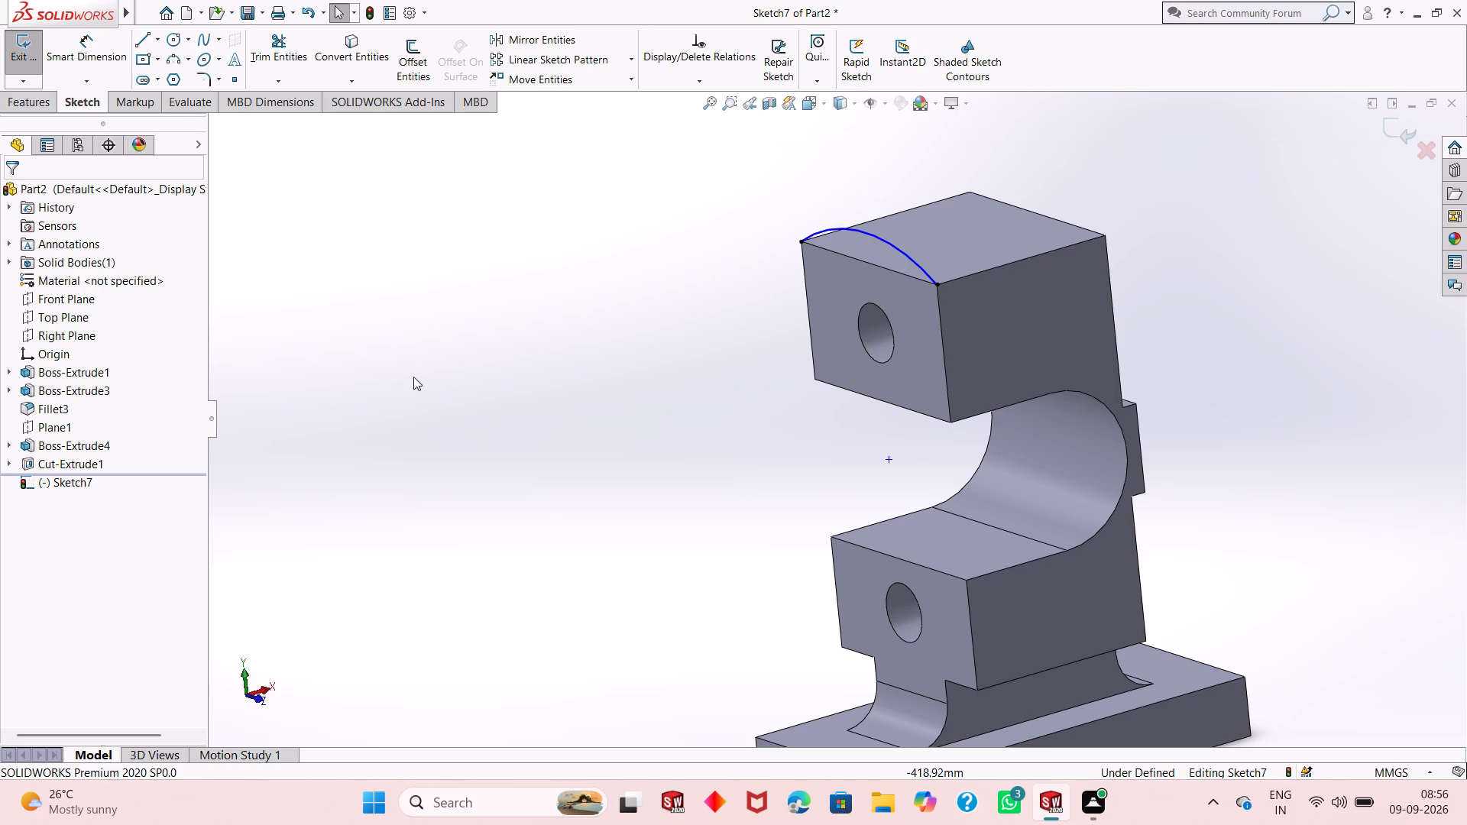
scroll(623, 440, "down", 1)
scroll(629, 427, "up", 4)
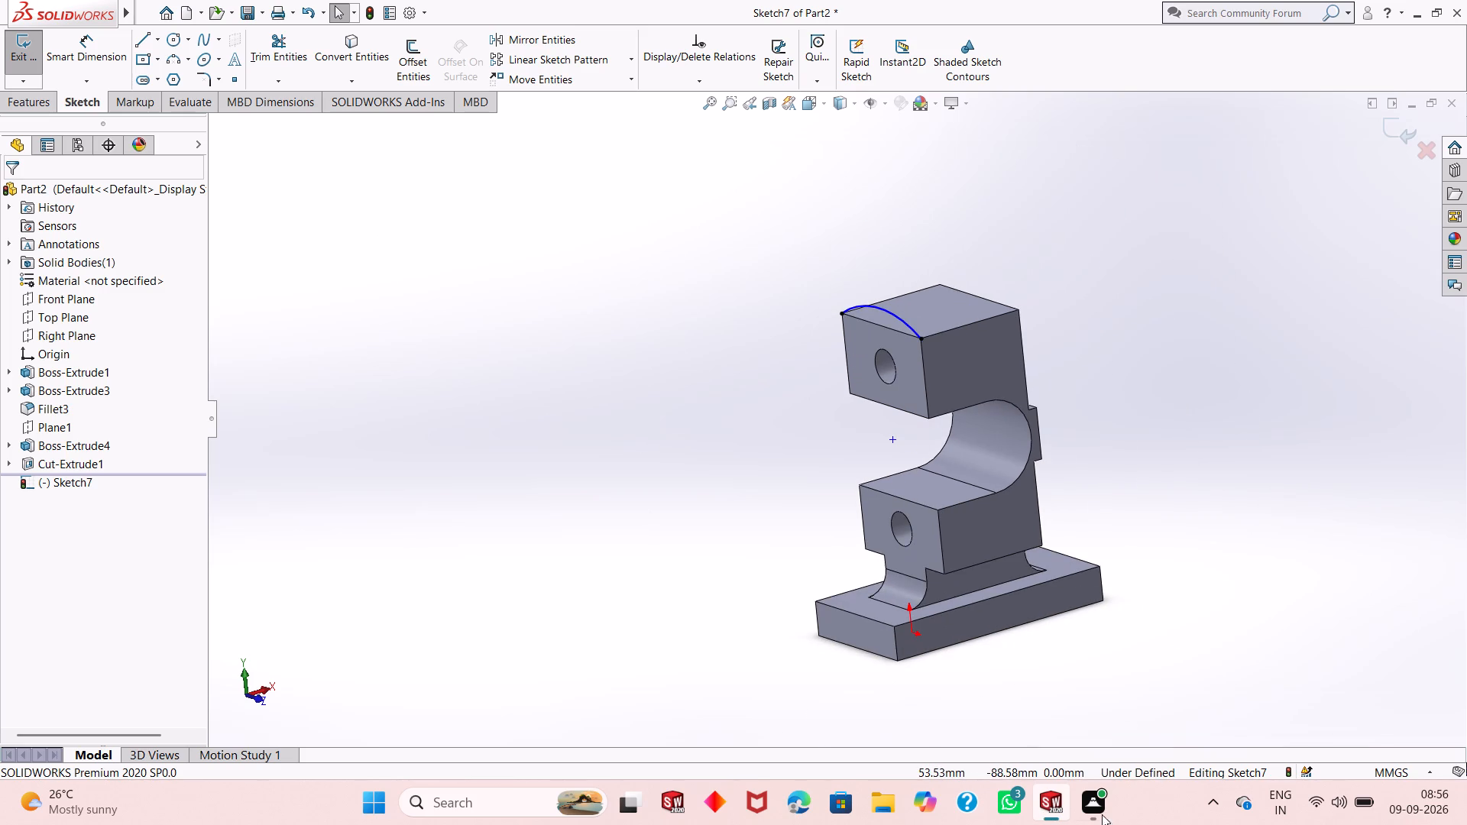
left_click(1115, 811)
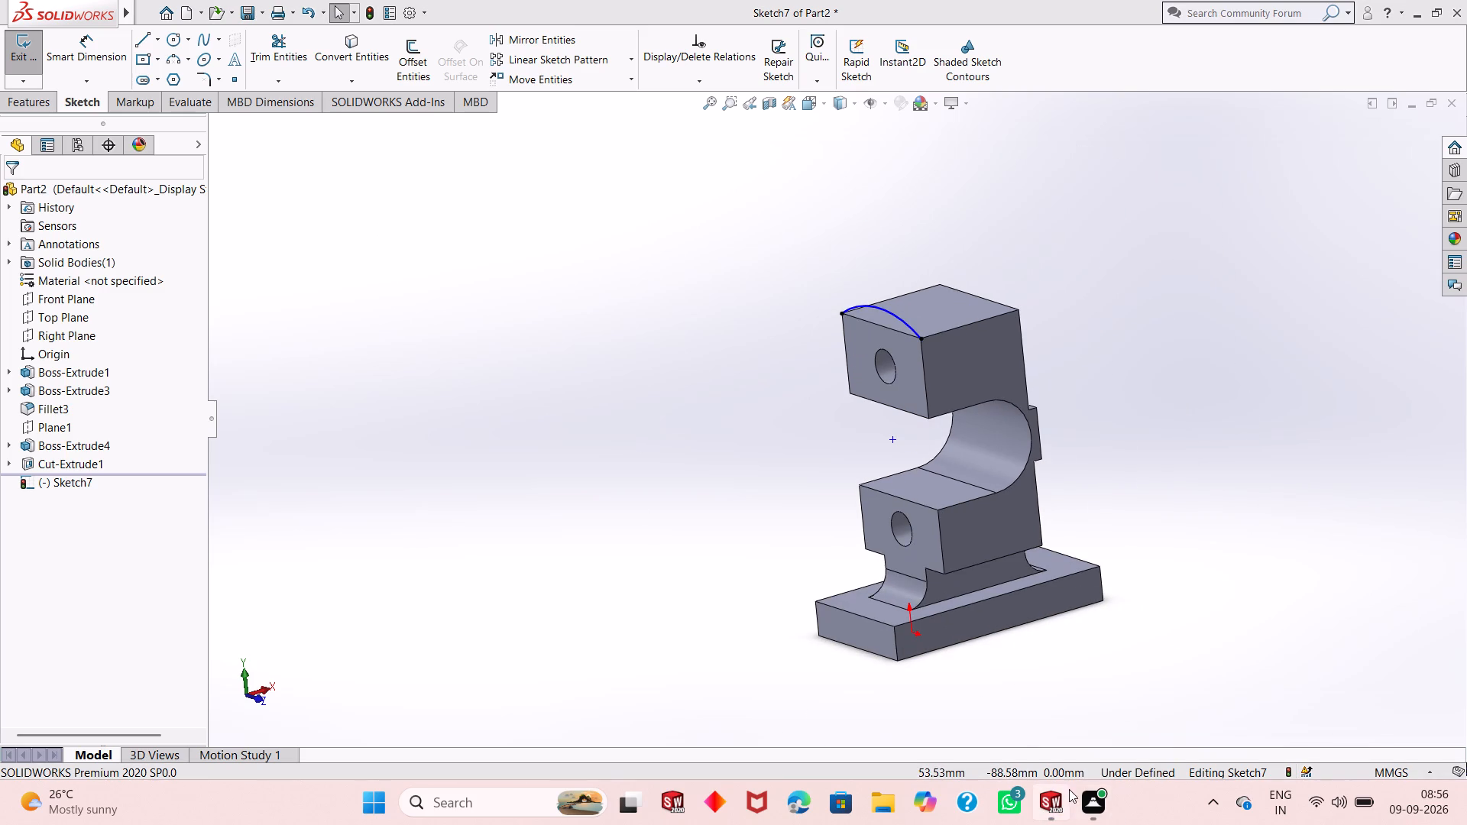
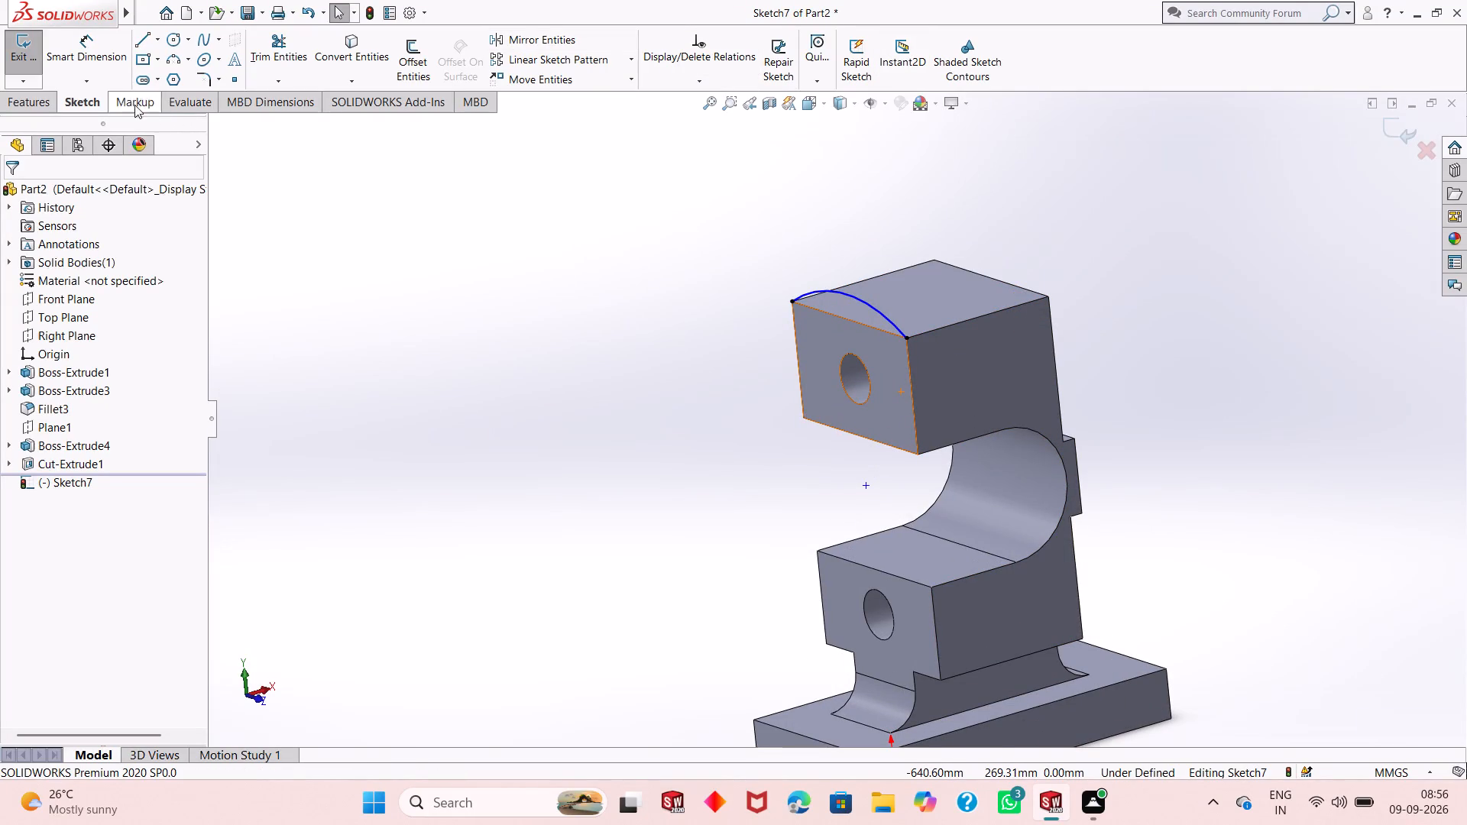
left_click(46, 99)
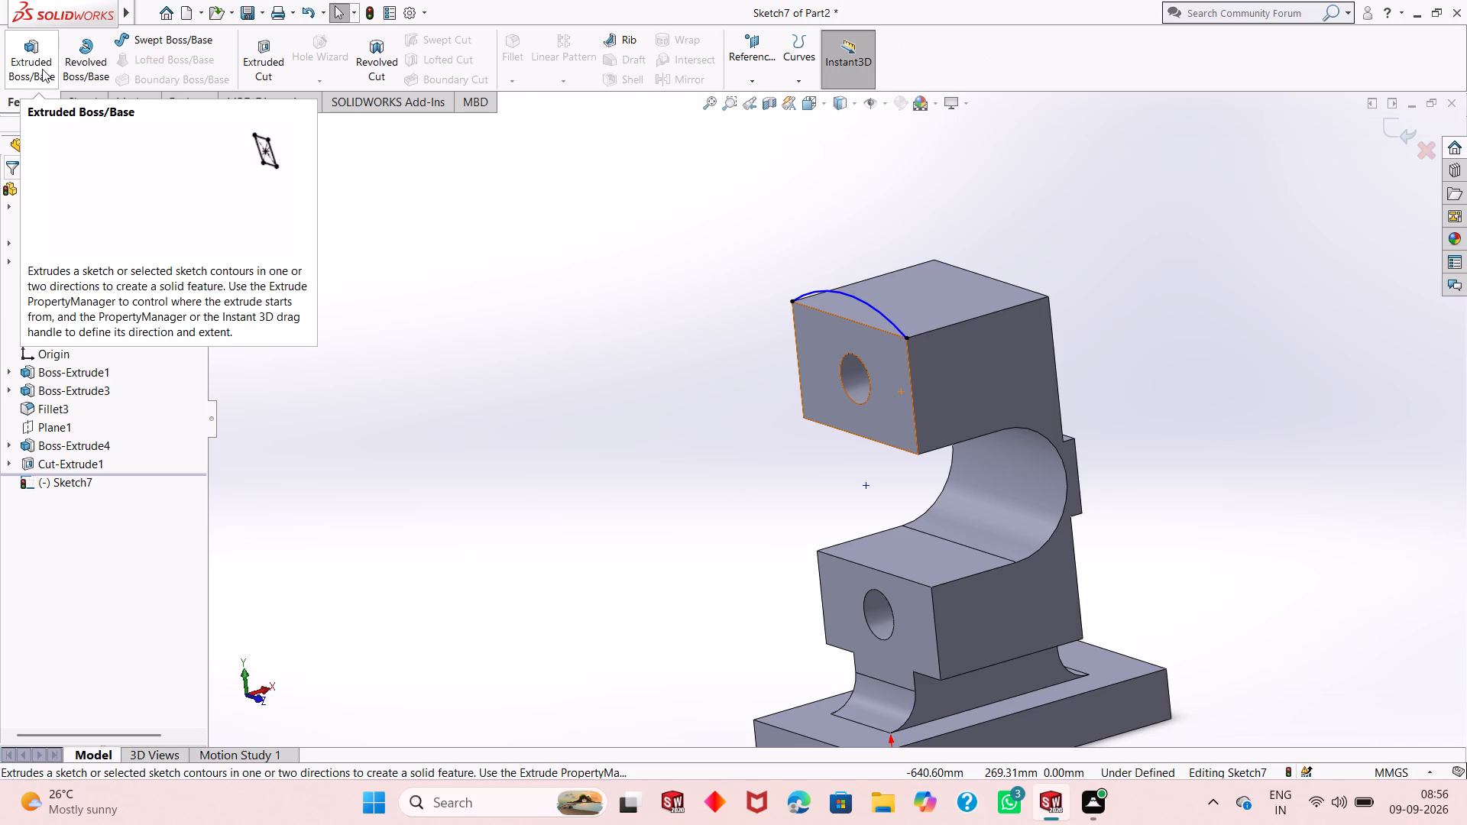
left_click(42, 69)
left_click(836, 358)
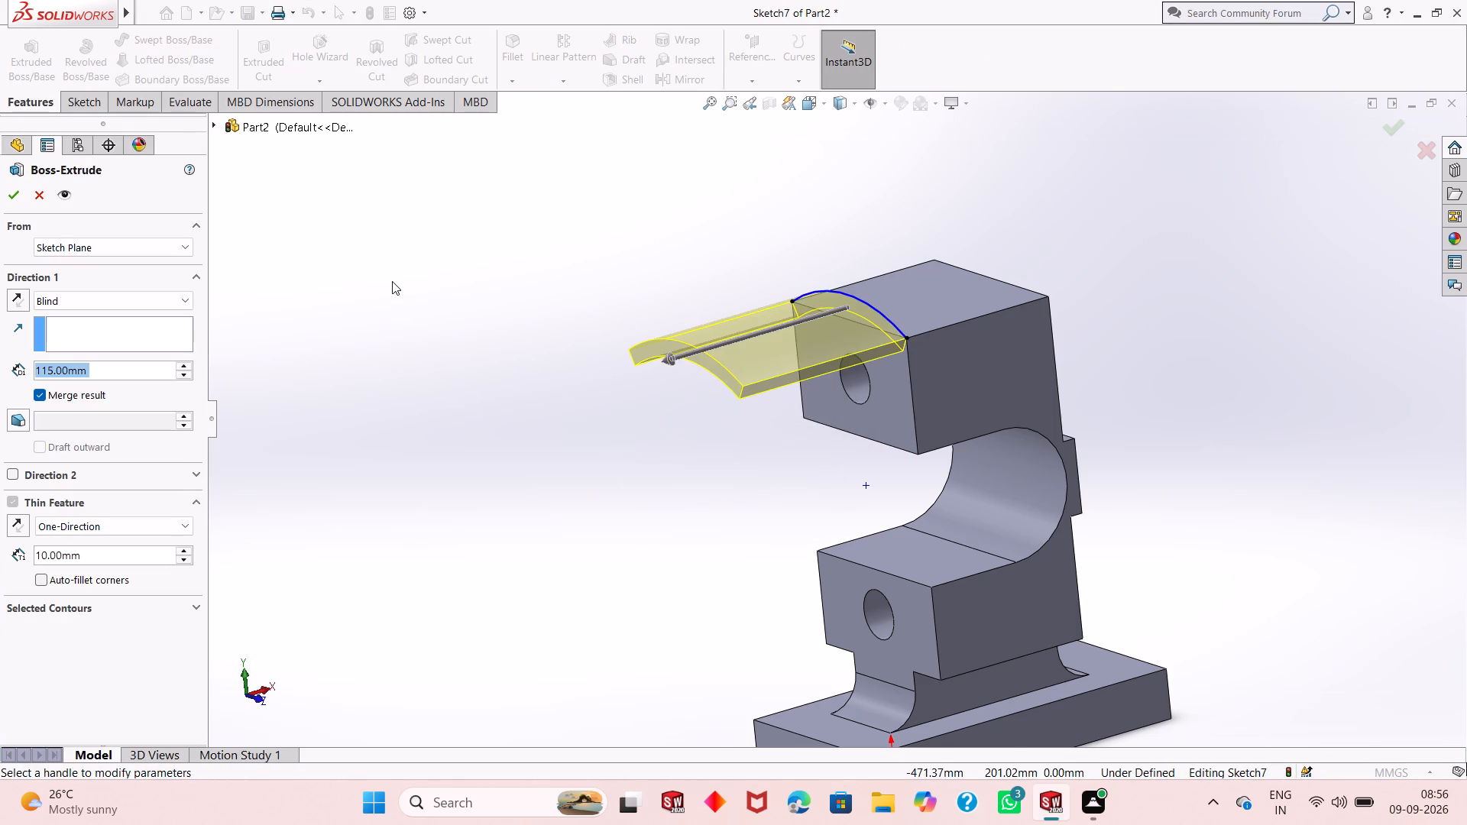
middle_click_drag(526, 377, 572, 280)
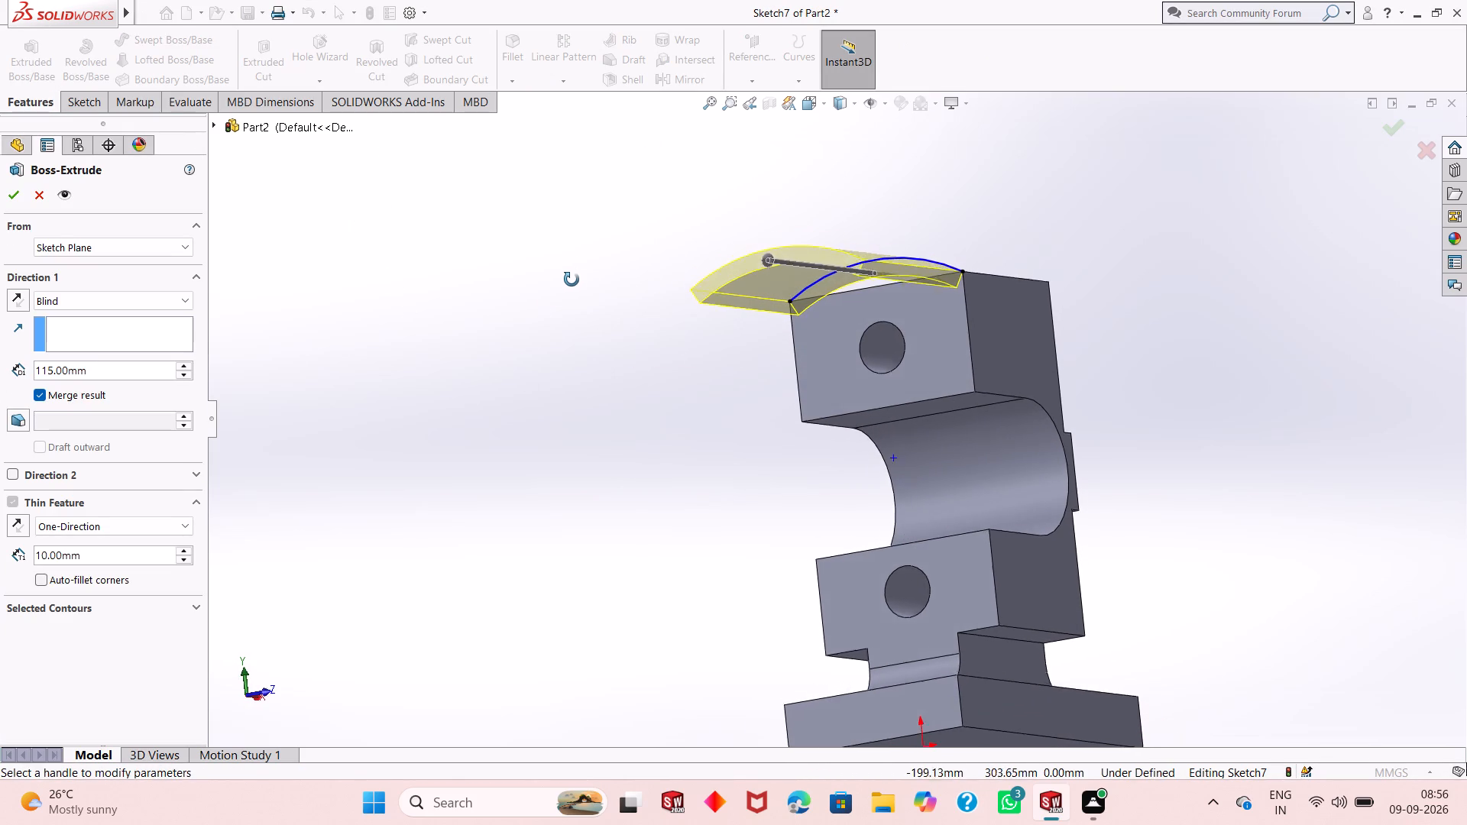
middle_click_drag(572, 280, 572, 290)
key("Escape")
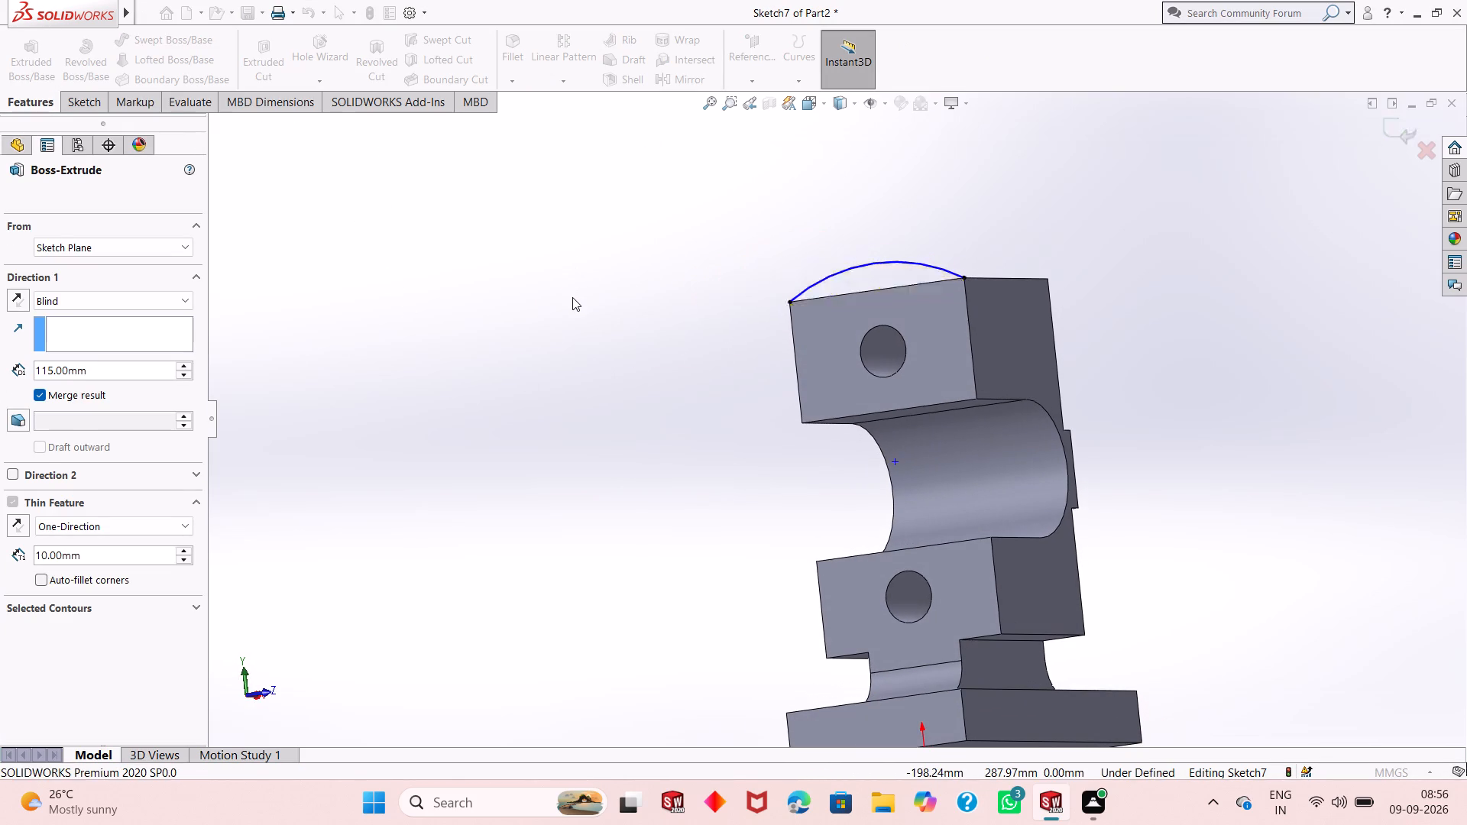
Close the arc profile with a horizontal 115 mm line along the end face's top edge, joining the arc's two endpoints.
left_click(74, 92)
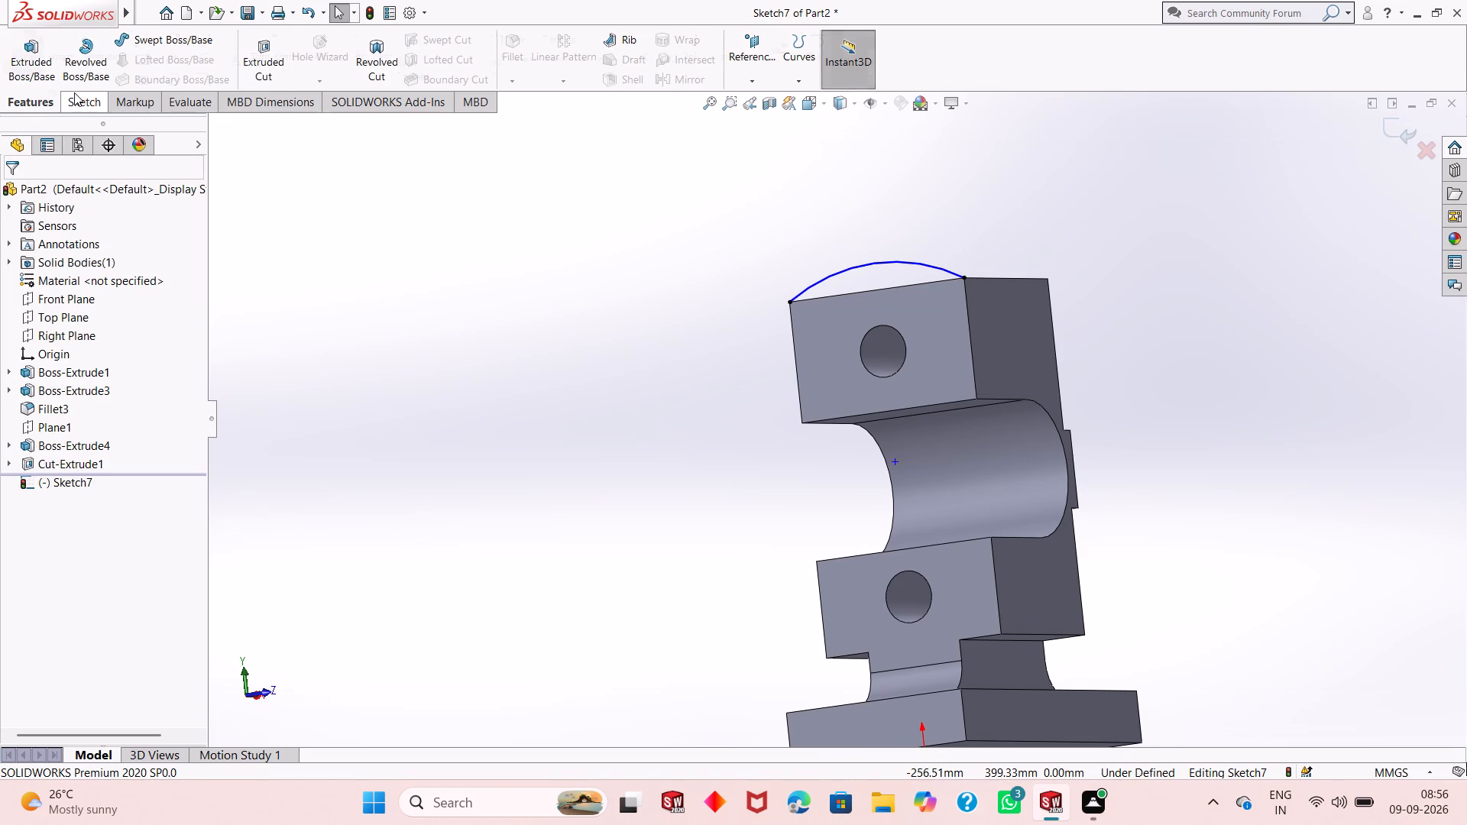
left_click(146, 33)
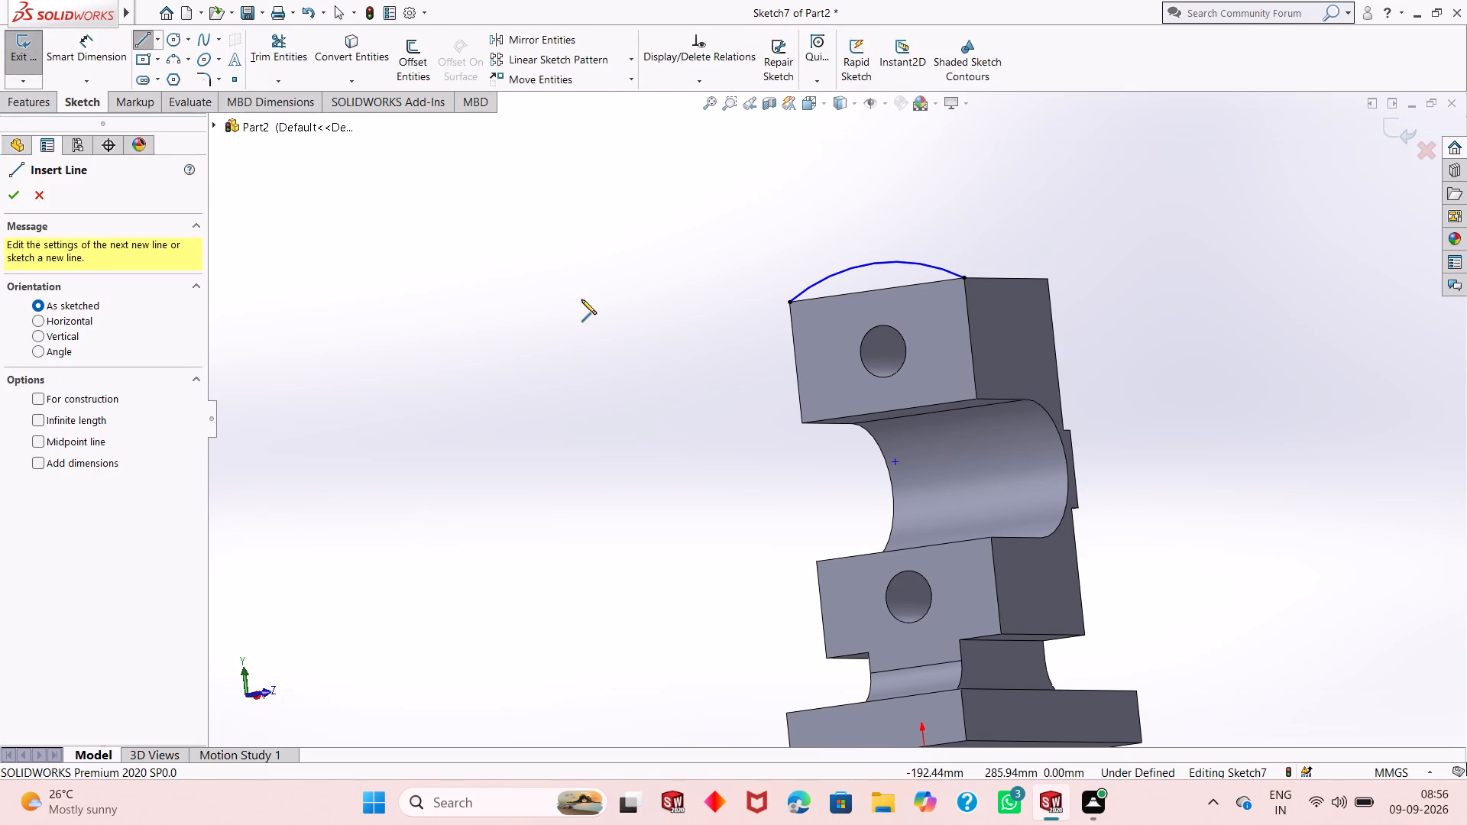
left_click(789, 302)
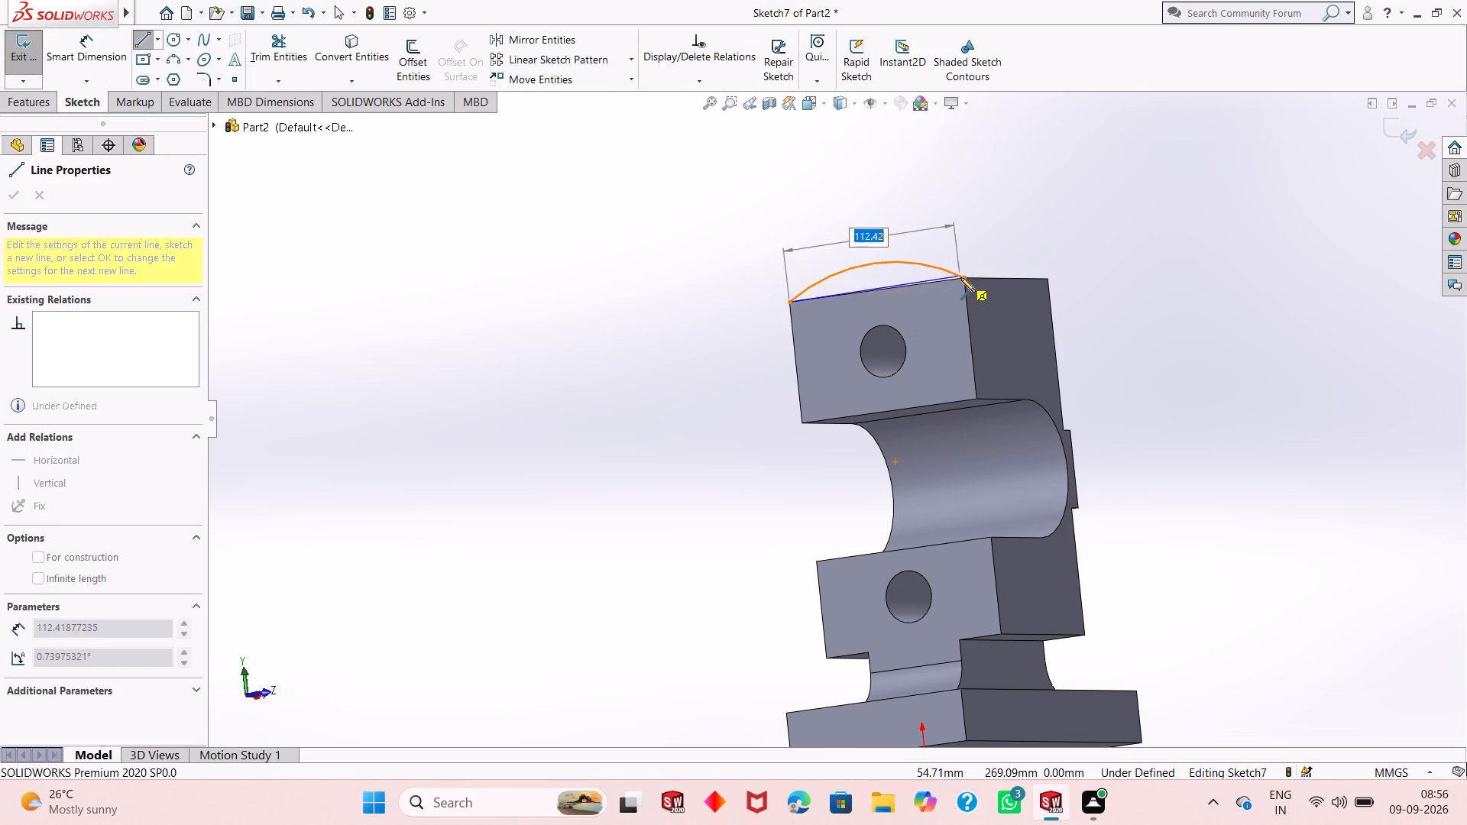
left_click(968, 282)
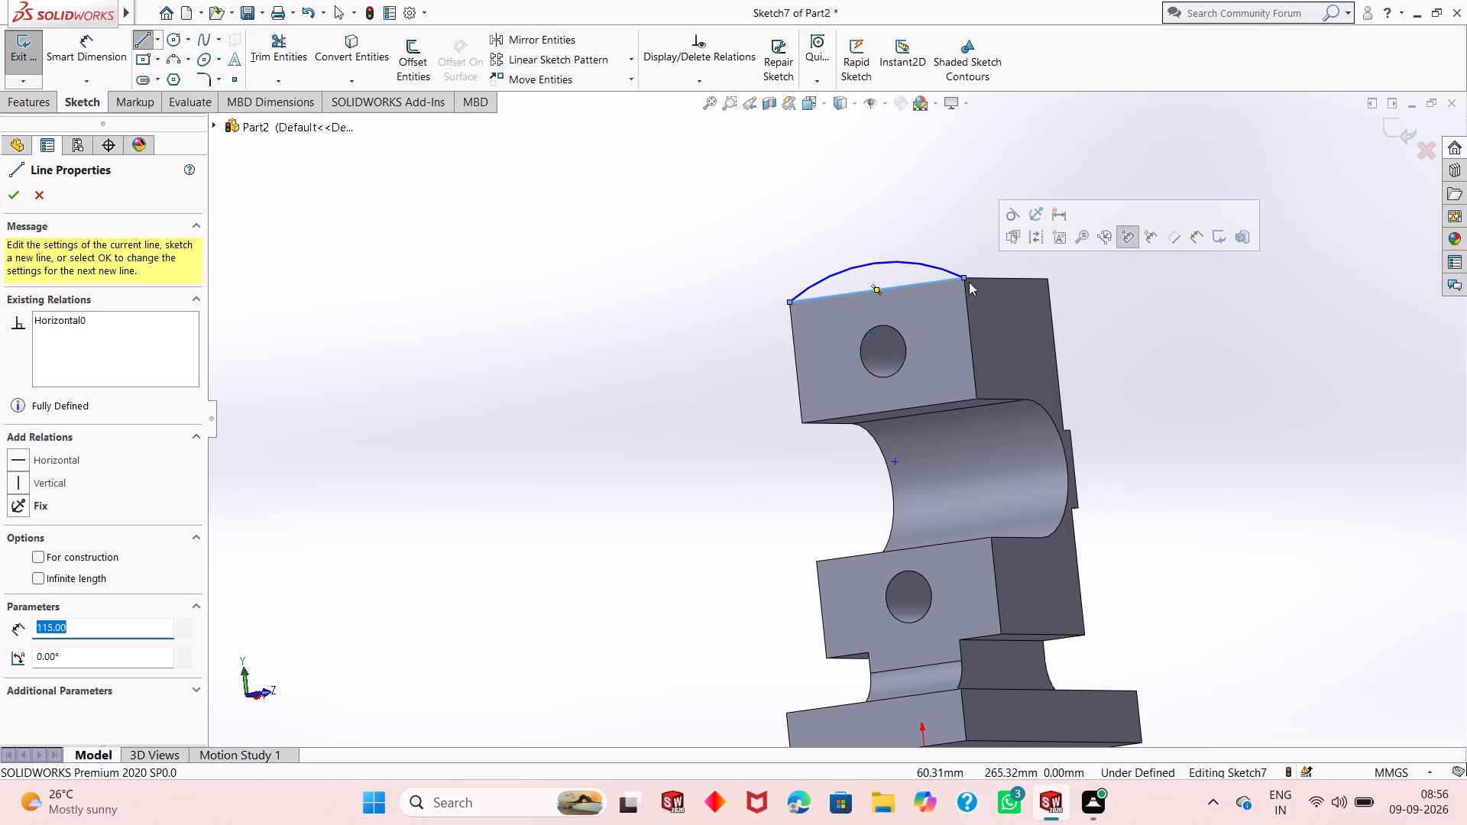
key("Escape")
key("Escape")
Examine up close whether the arc and the closing line meet at the corners of the end face.
scroll(928, 267, "down", 2)
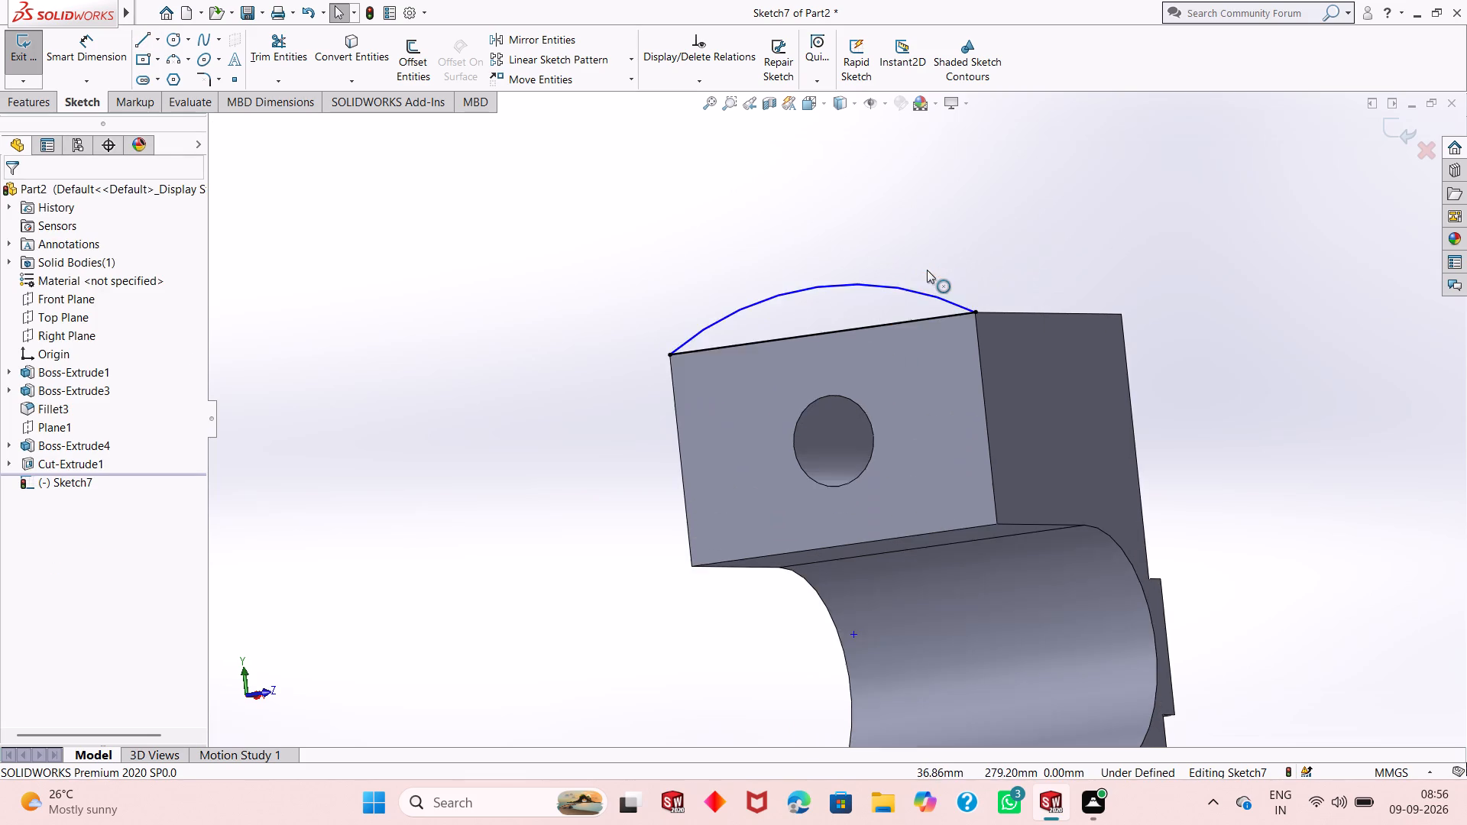
scroll(927, 270, "down", 5)
scroll(896, 380, "down", 3)
scroll(1052, 404, "down", 4)
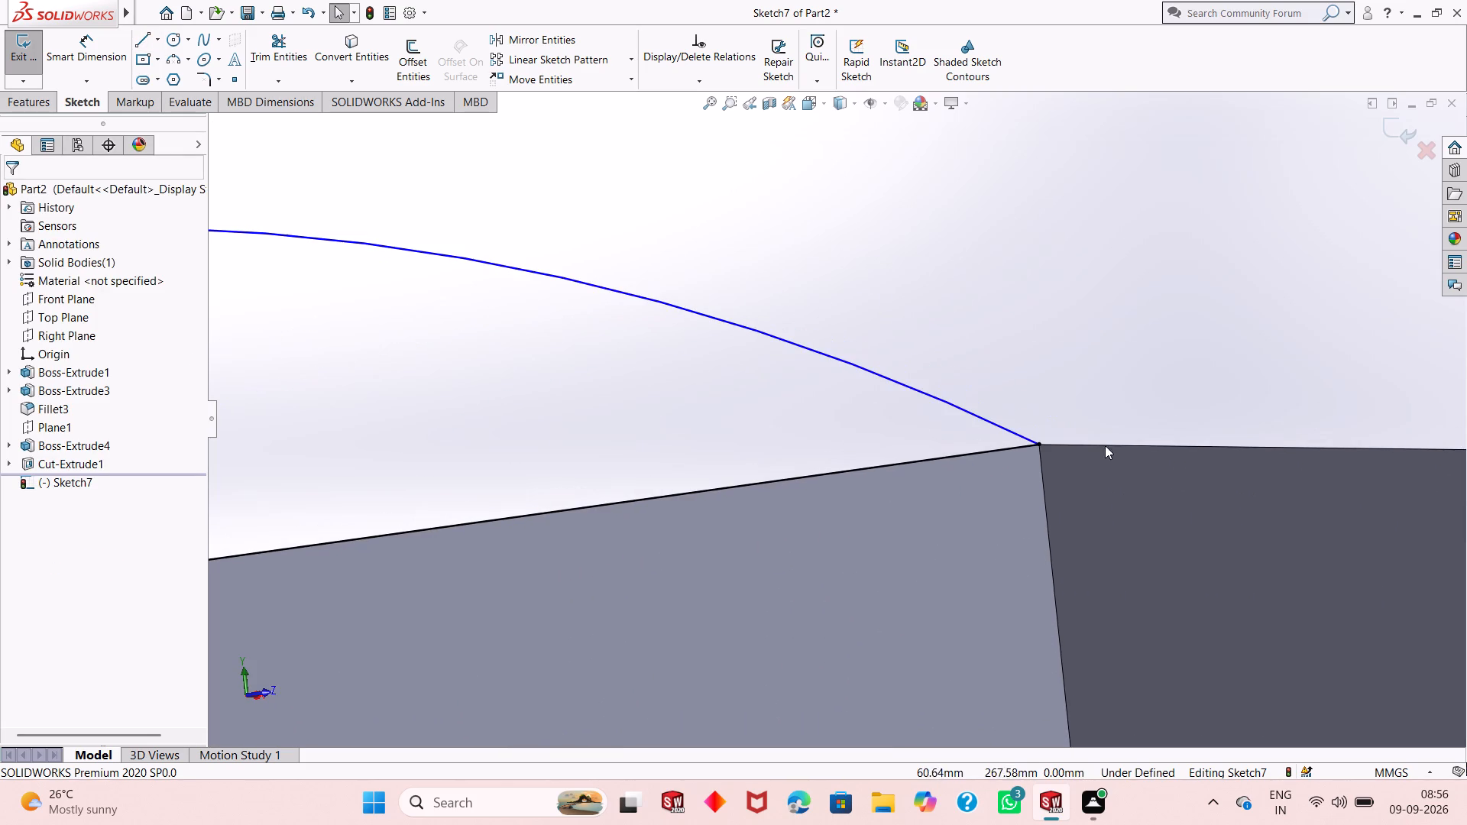
scroll(1058, 451, "down", 4)
scroll(973, 435, "down", 6)
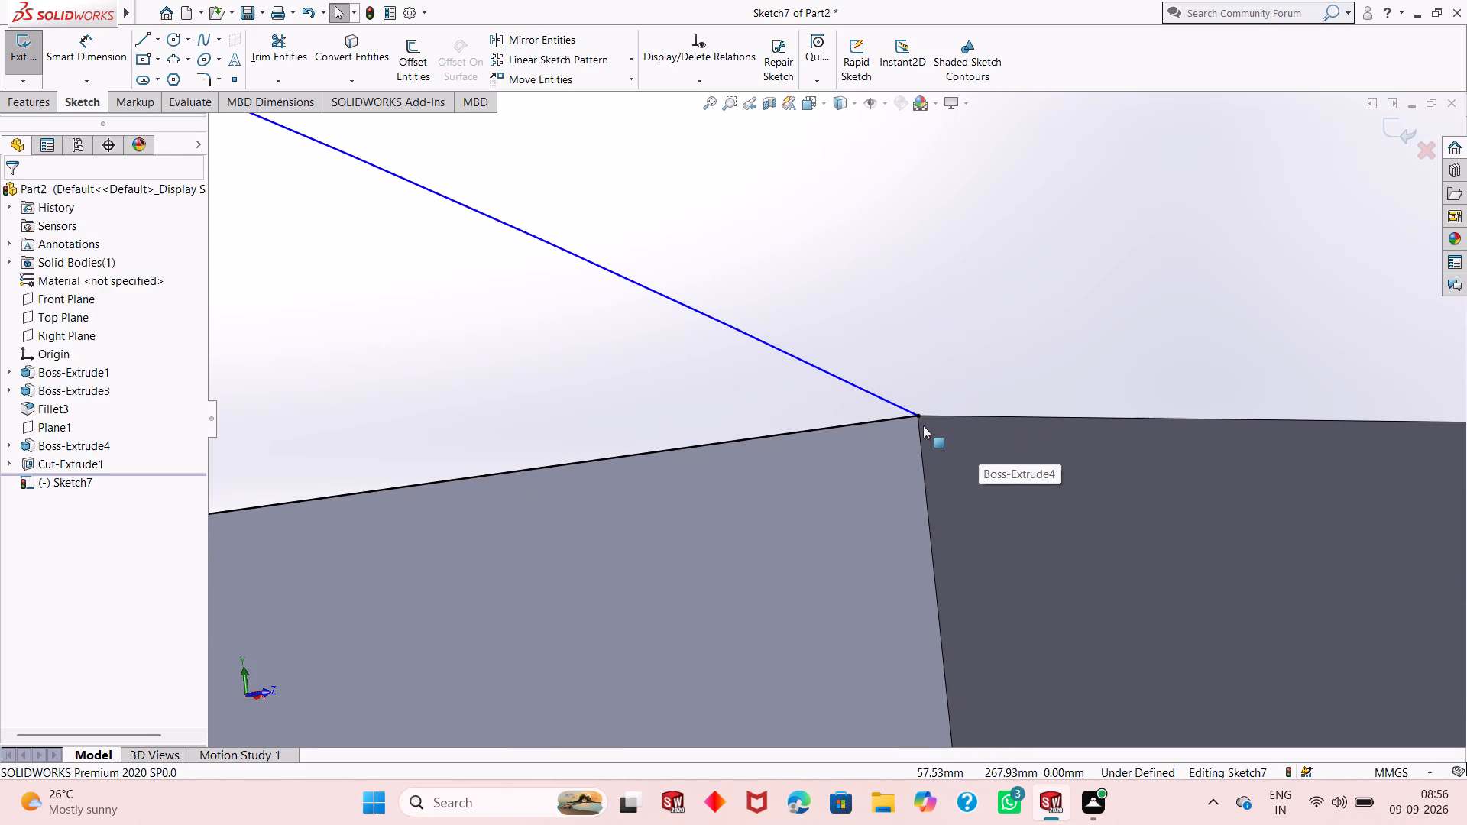
scroll(908, 431, "up", 5)
scroll(720, 458, "up", 7)
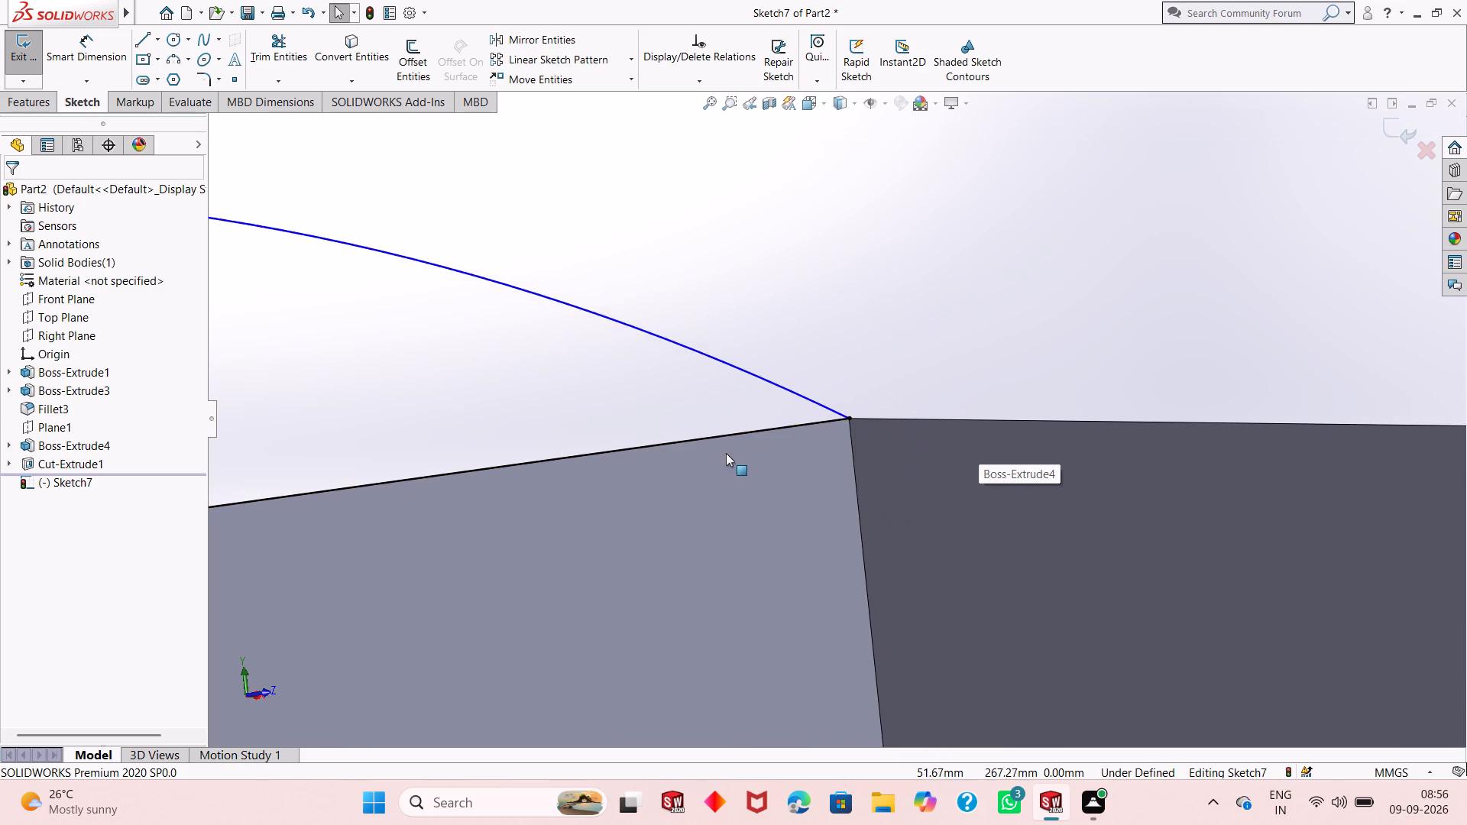
scroll(726, 453, "up", 8)
scroll(587, 510, "up", 2)
scroll(623, 468, "down", 2)
scroll(623, 468, "up", 2)
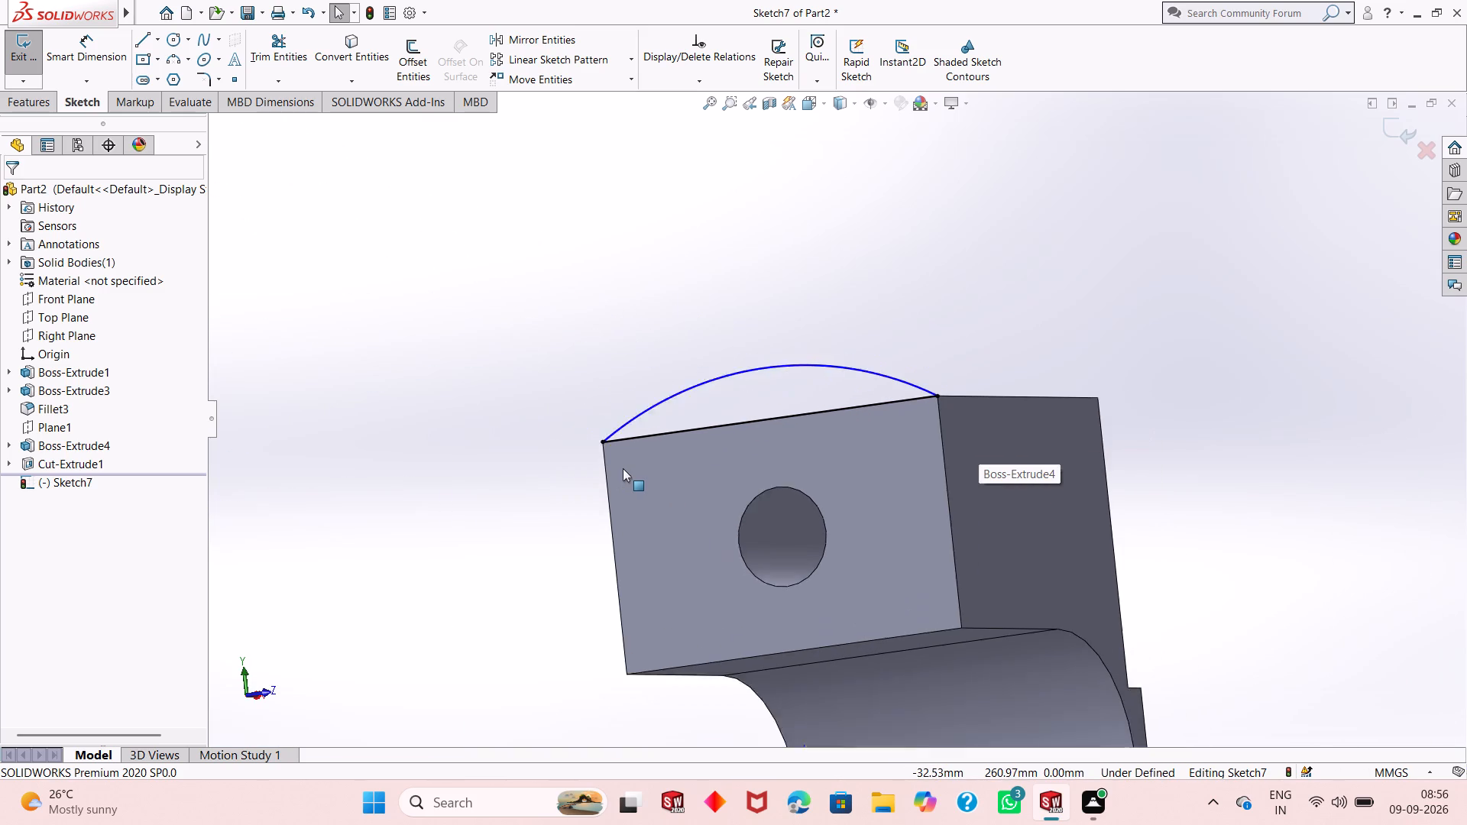
scroll(704, 461, "up", 3)
scroll(945, 506, "down", 1)
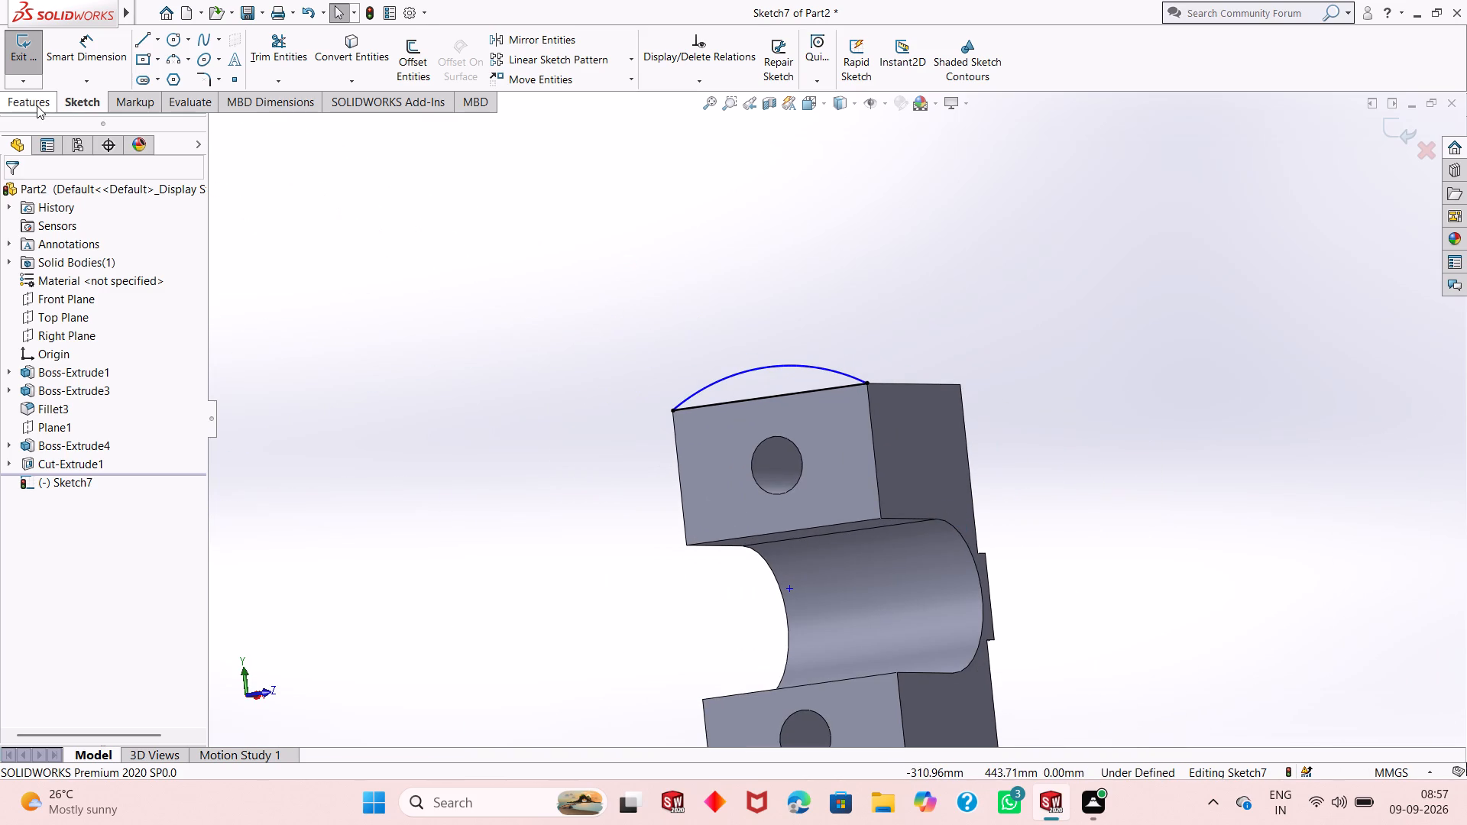
Extrude the closed arc profile over the upper block as a blind boss 100 mm deep, with the direction reversed and merged.
left_click(37, 105)
left_click(13, 63)
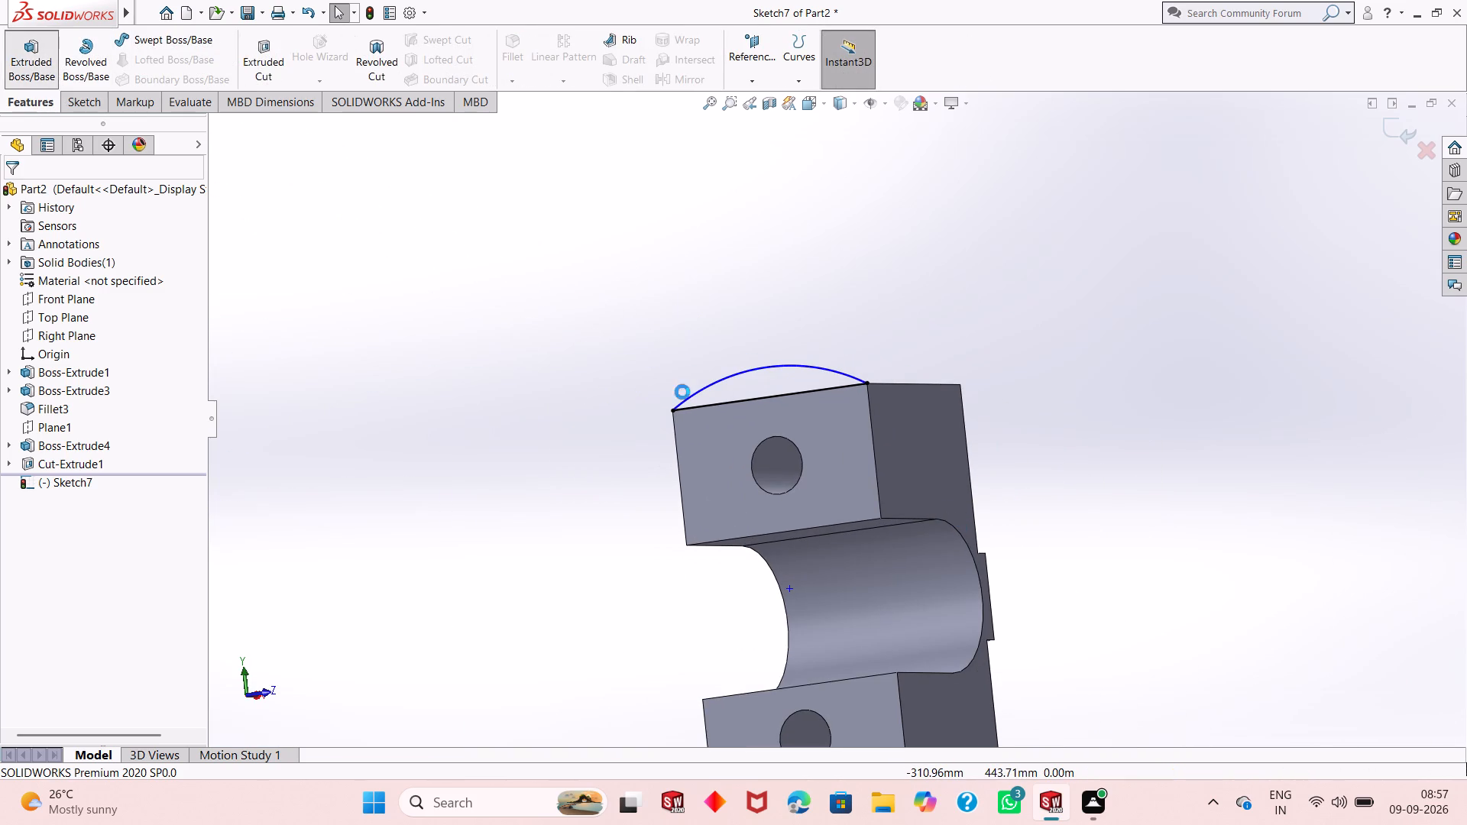
middle_click_drag(802, 406, 779, 484)
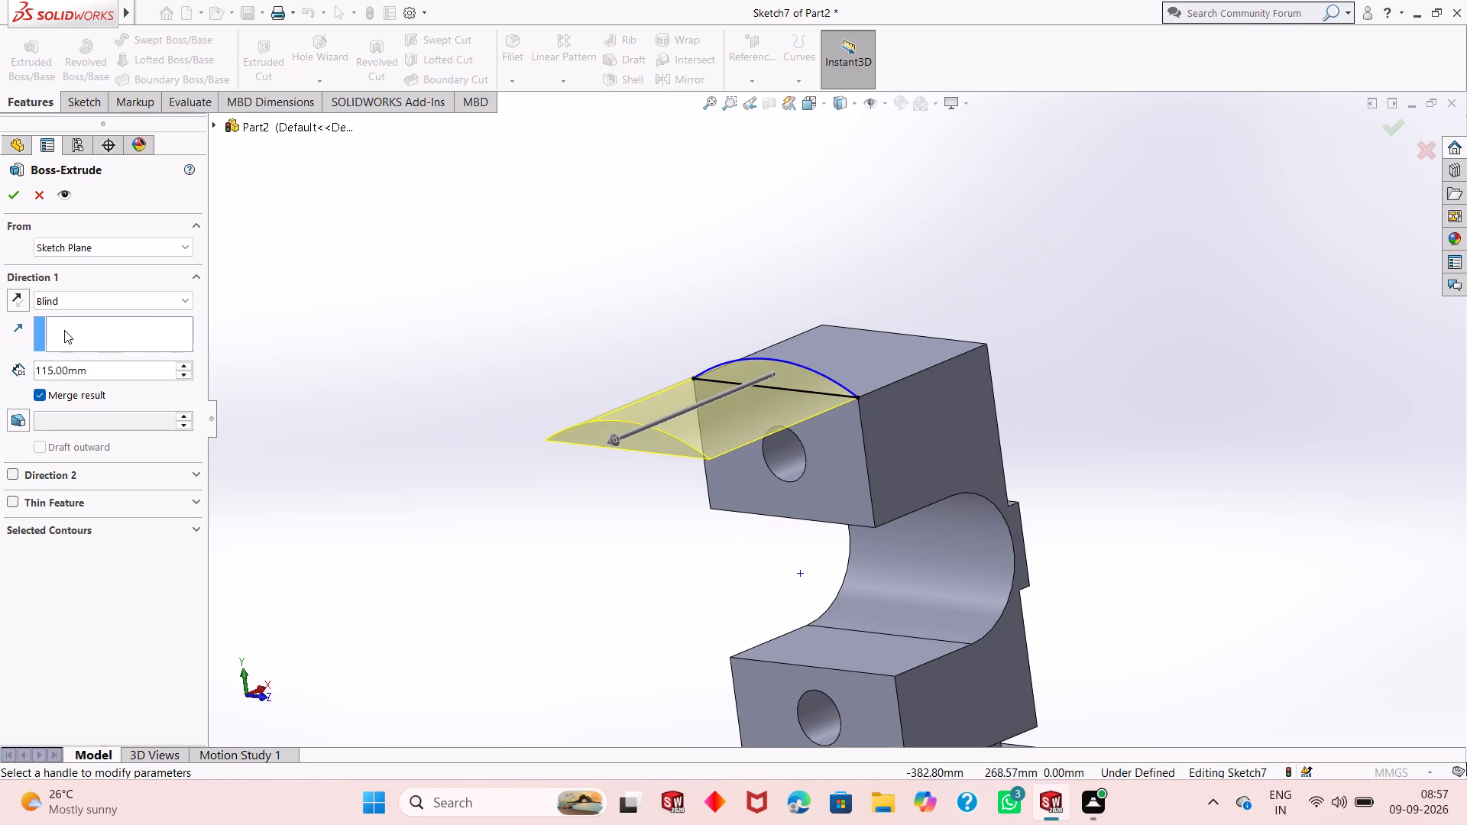
left_click(15, 299)
double_click(108, 368)
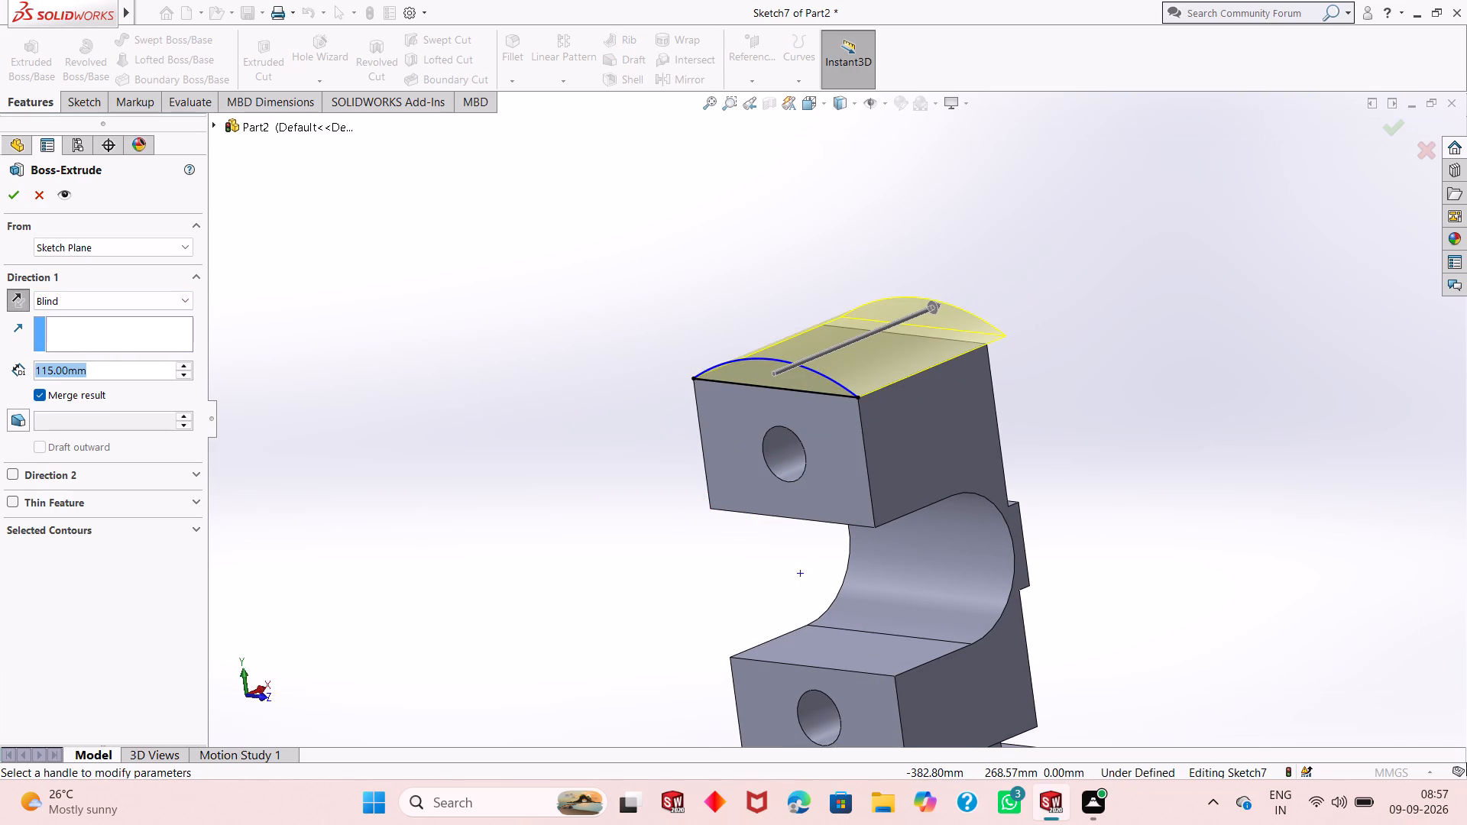
type("100")
key("Return")
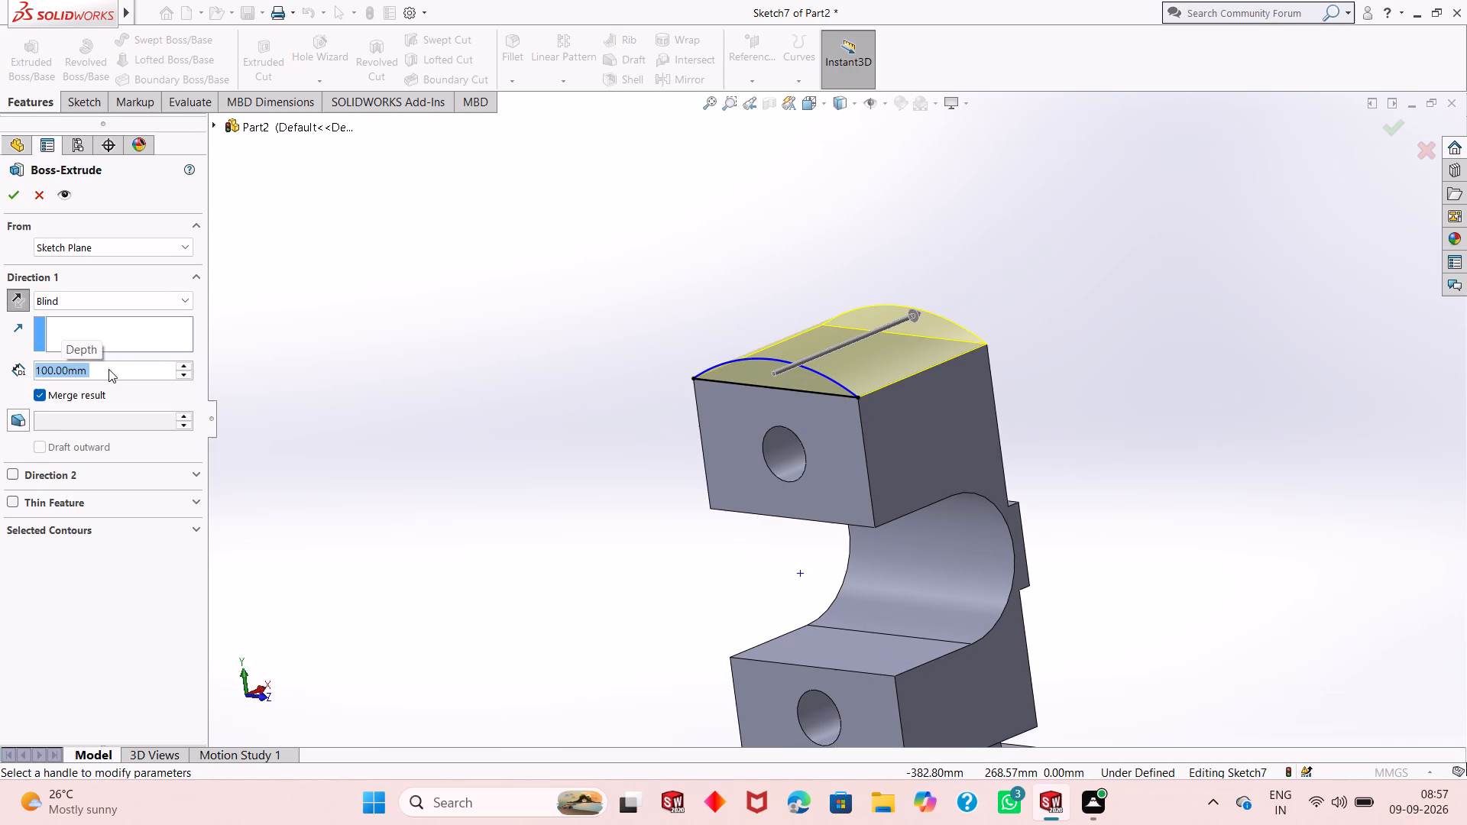
left_click(11, 199)
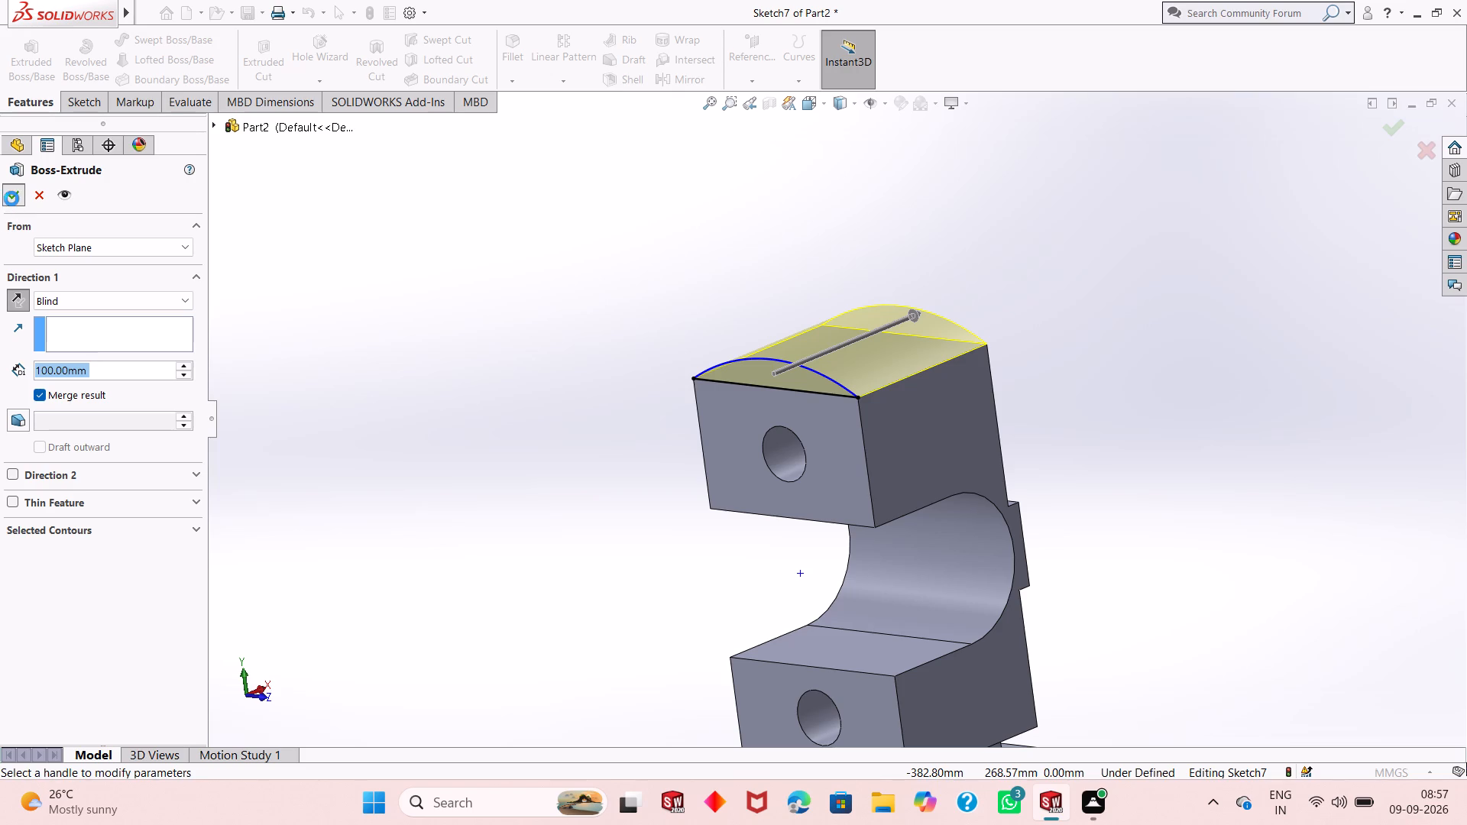
left_click(1007, 397)
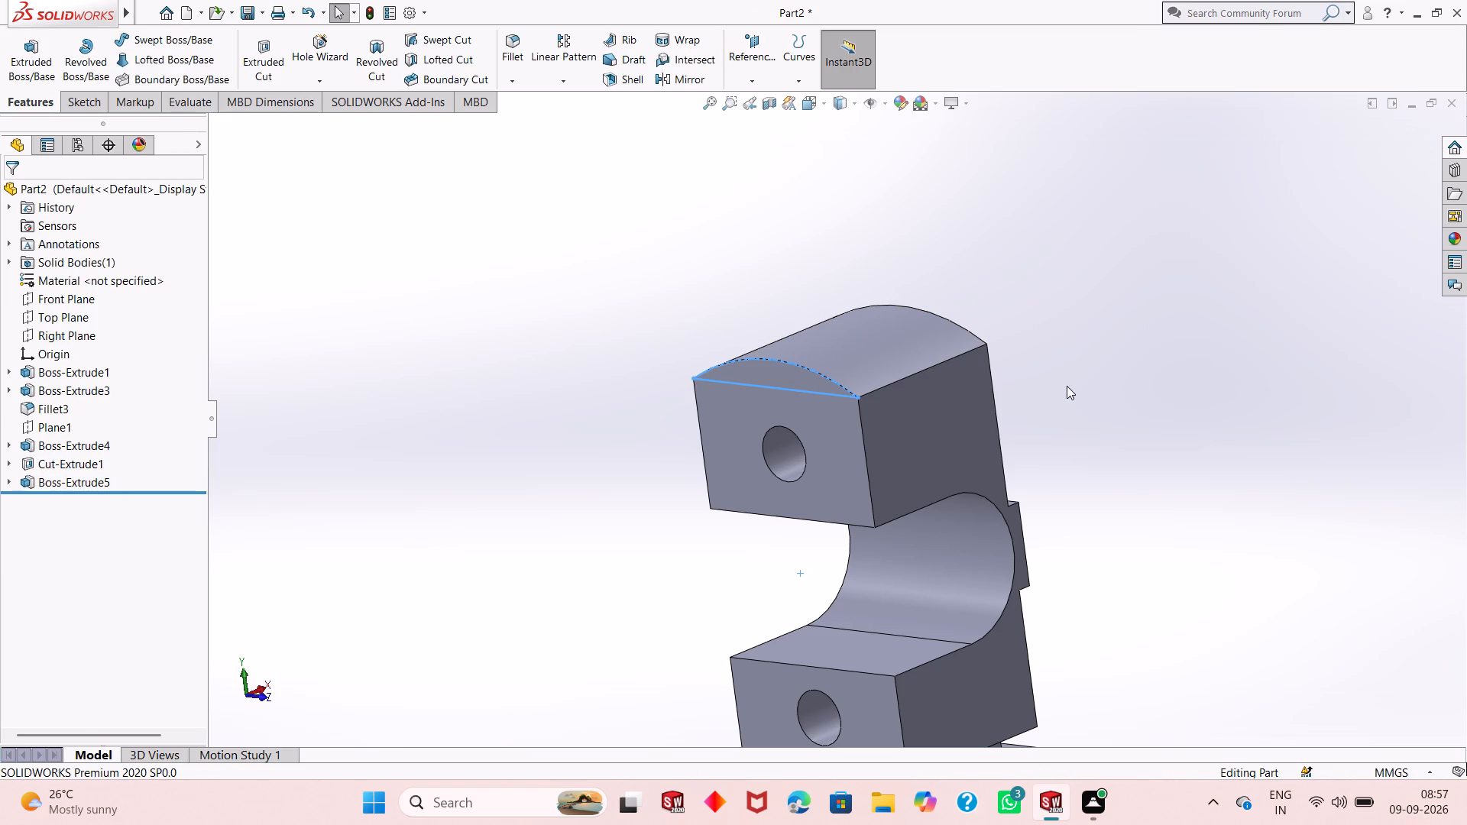
Inspect the bracket with its arced top from several angles.
middle_click_drag(1067, 386, 1053, 404)
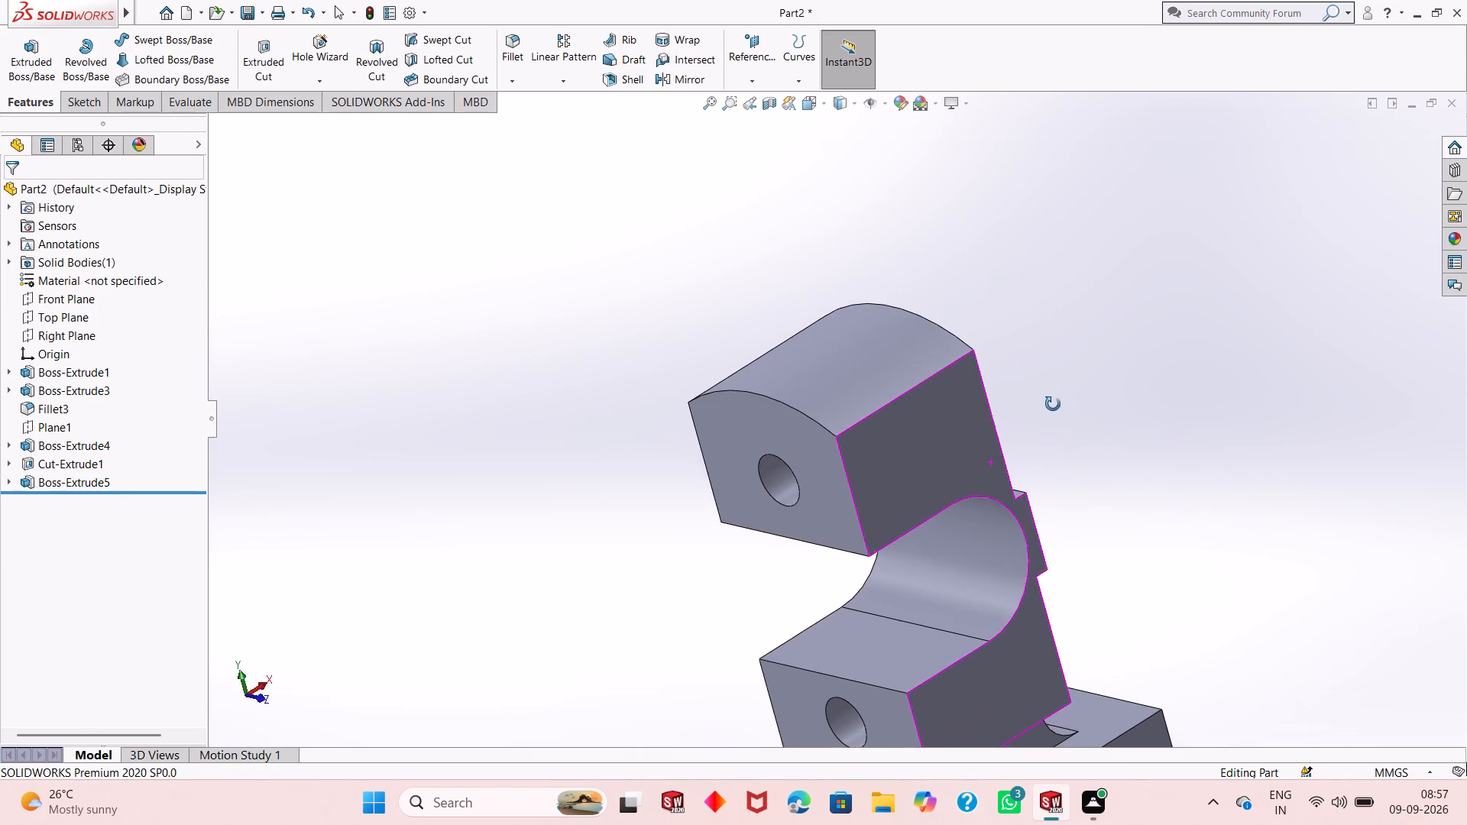
middle_click_drag(1053, 404, 1054, 403)
scroll(926, 533, "up", 3)
middle_click_drag(875, 505, 916, 467)
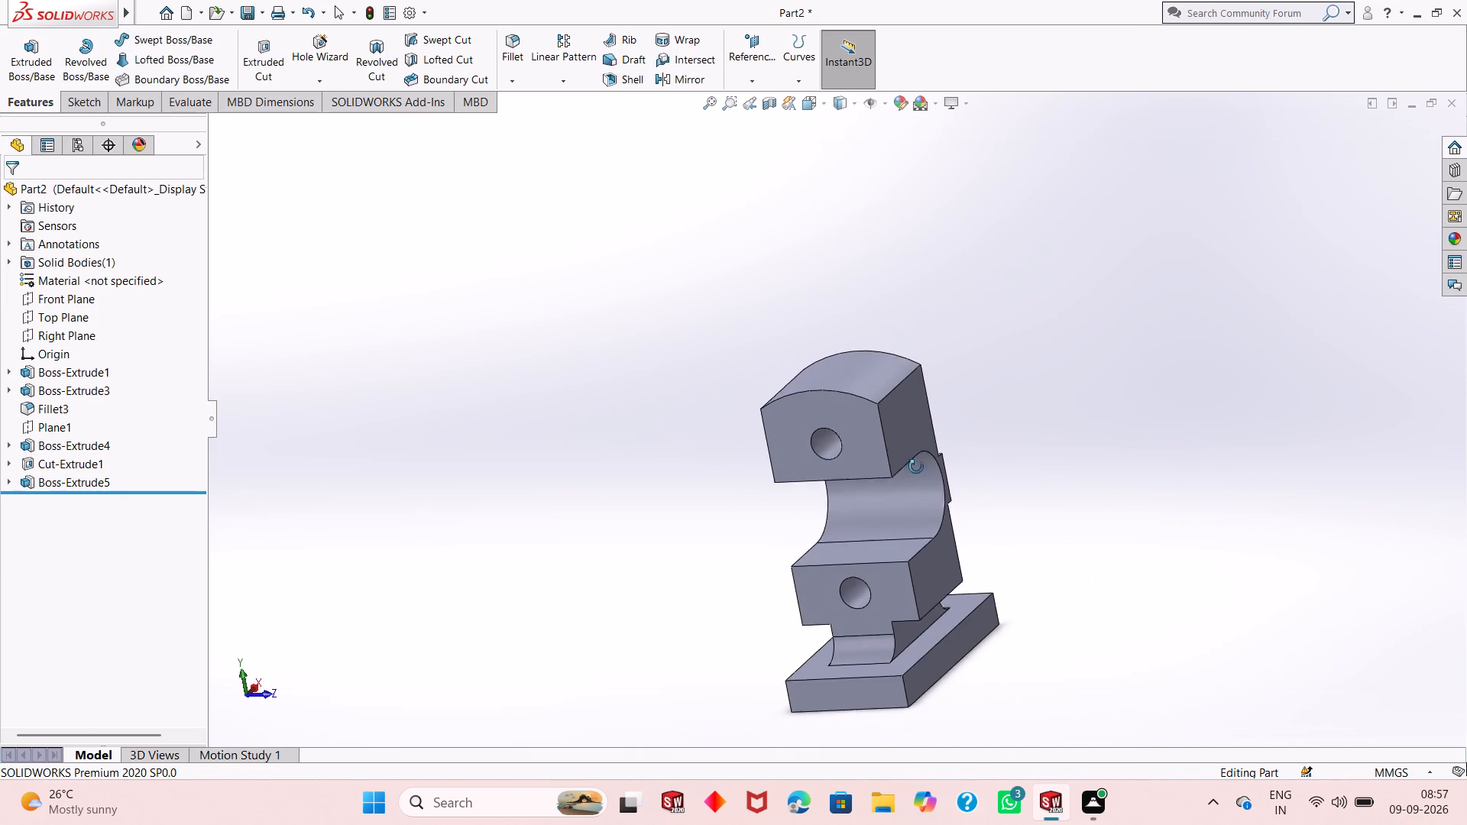
middle_click_drag(916, 467, 919, 478)
scroll(822, 559, "up", 1)
middle_click_drag(746, 595, 696, 514)
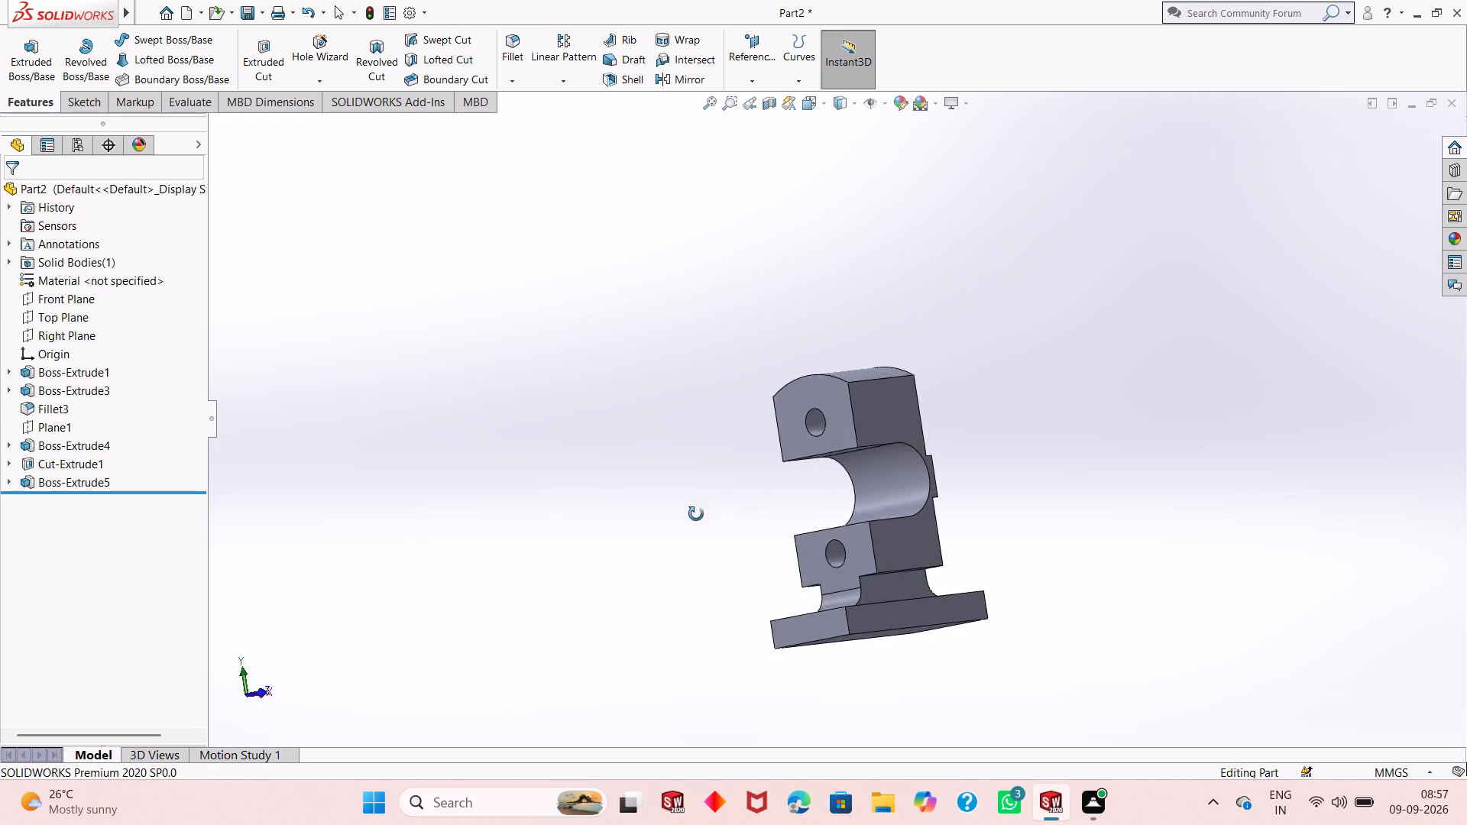
middle_click_drag(696, 514, 728, 597)
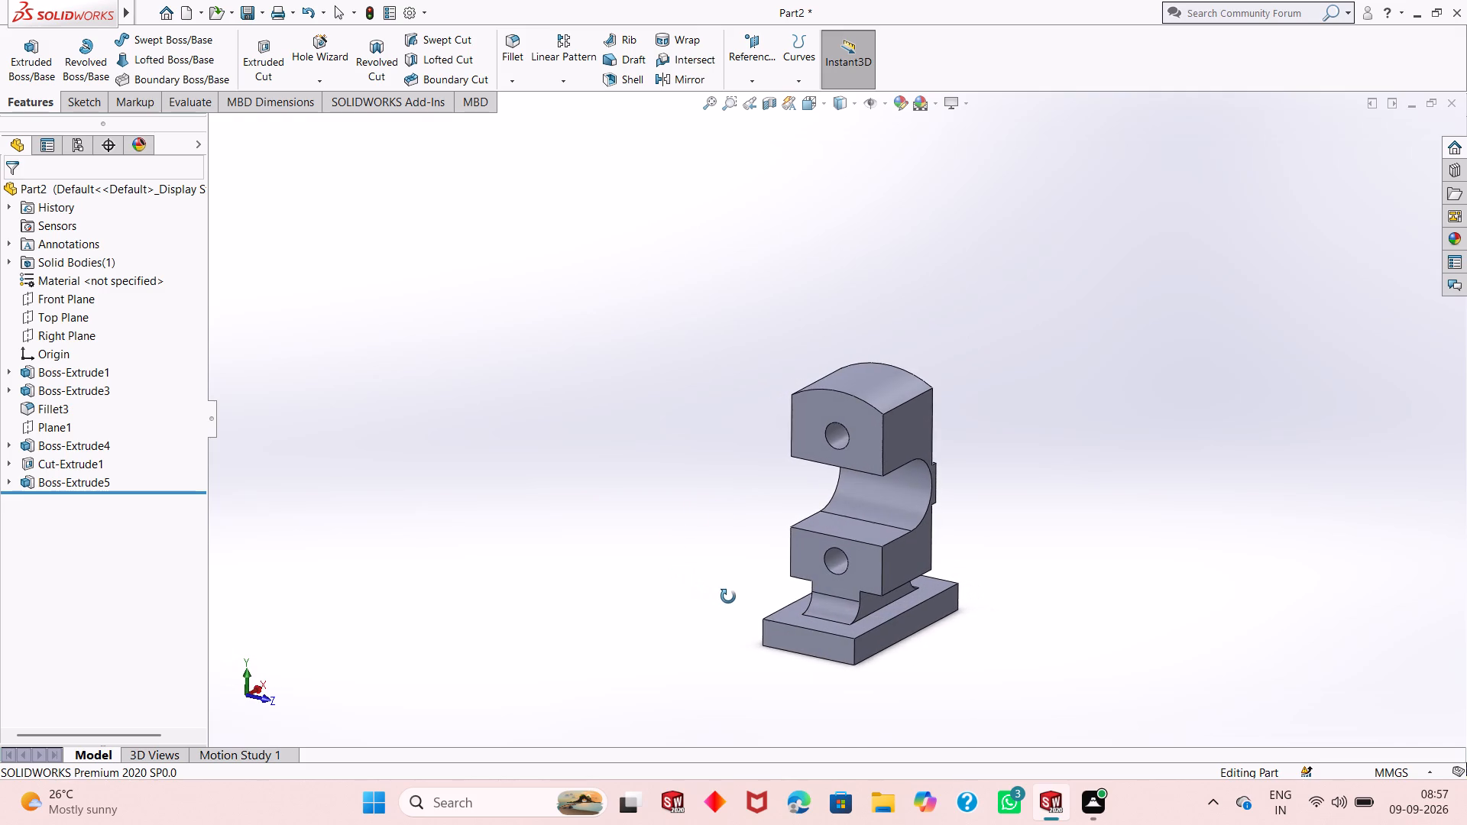
middle_click_drag(728, 597, 728, 596)
middle_click_drag(812, 542, 804, 543)
scroll(873, 510, "down", 3)
scroll(846, 510, "up", 1)
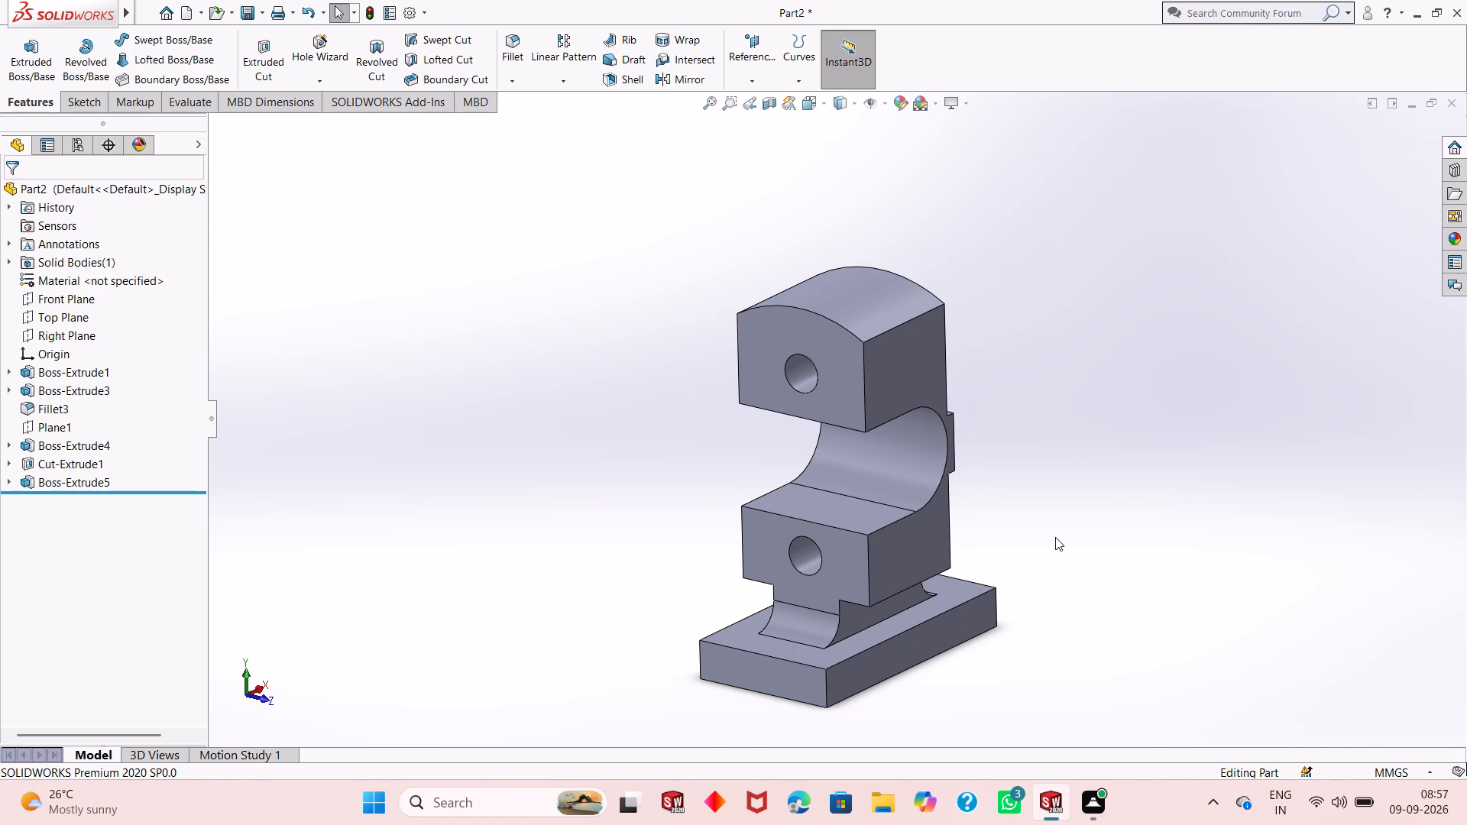
Save the part in the Downloads folder as "Punch support bracket" in SOLIDWORKS Part format.
key("ctrl+s")
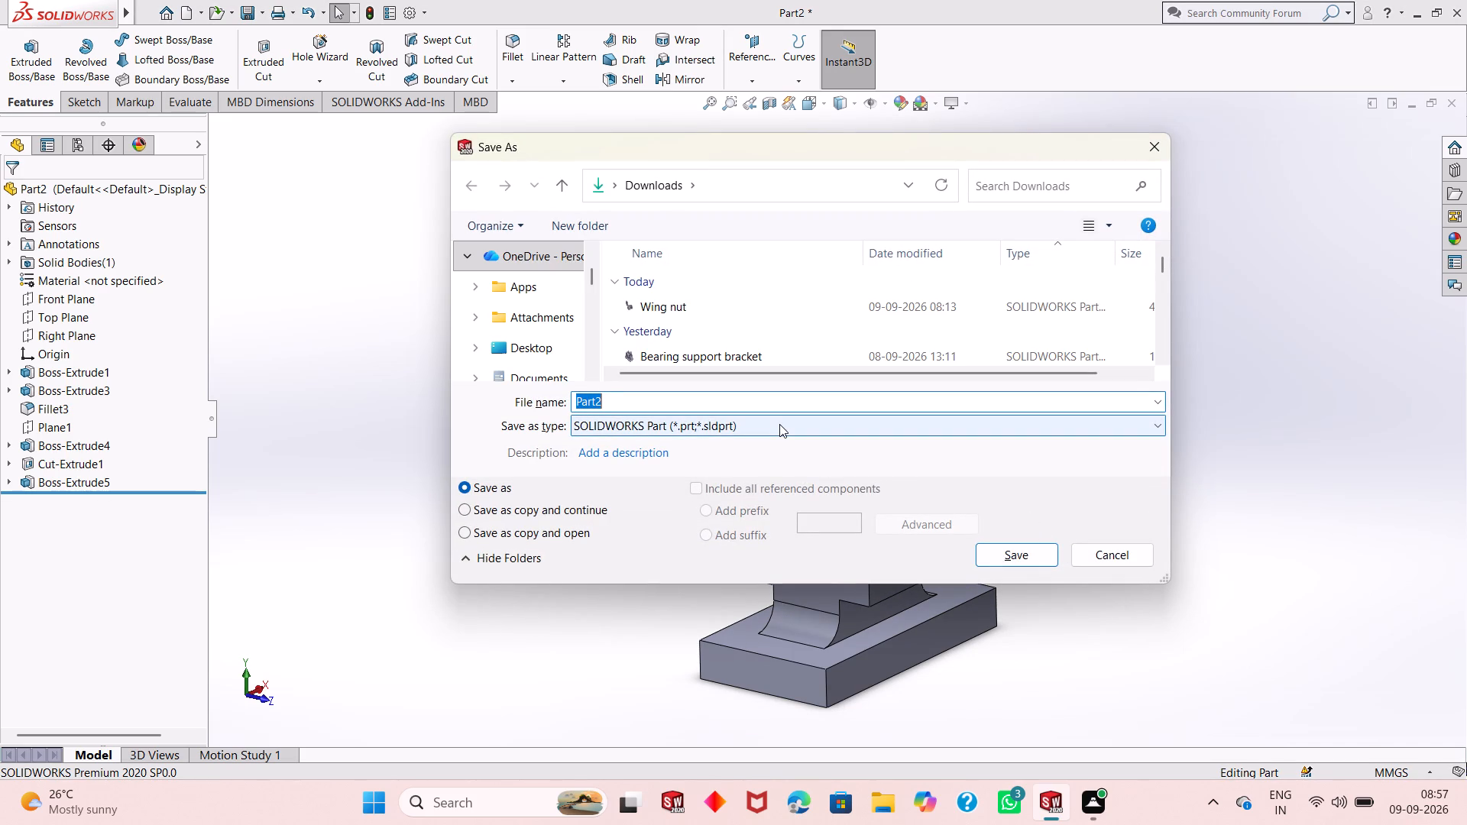
type("Punch")
key("space")
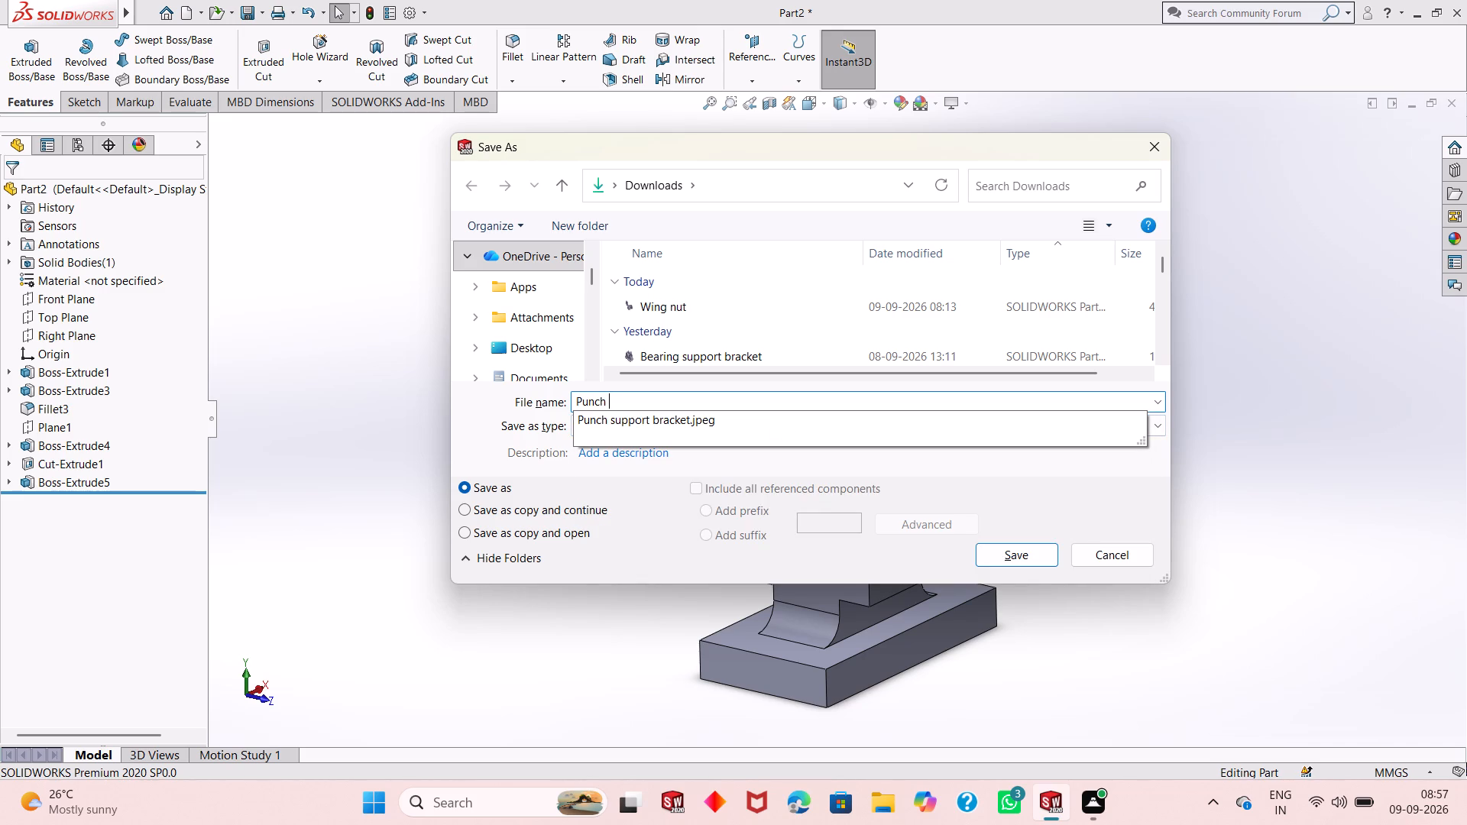
type("support")
key("space")
type("brac")
type("kect")
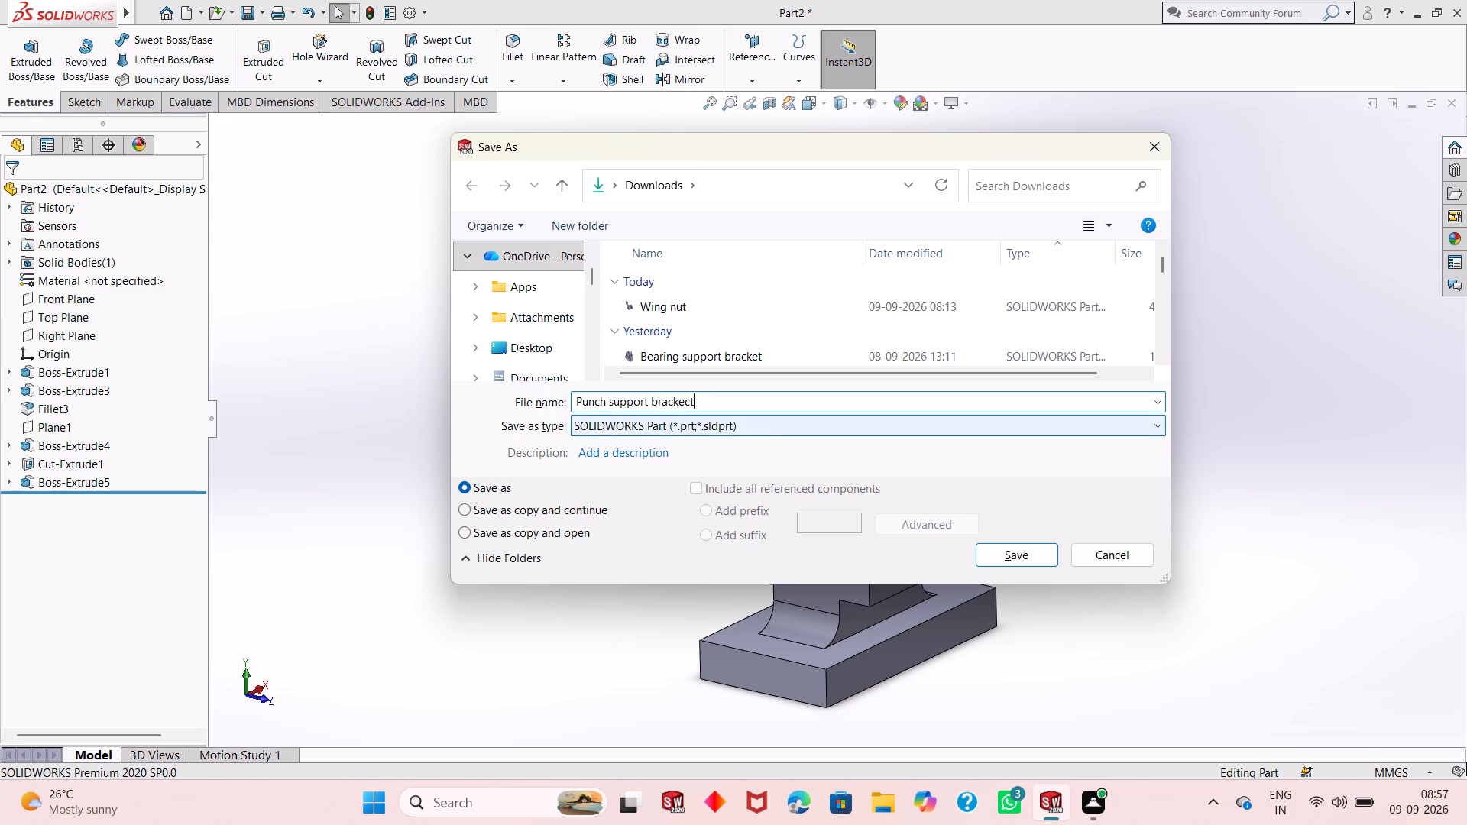
key("BackSpace")
key("BackSpace")
key("t")
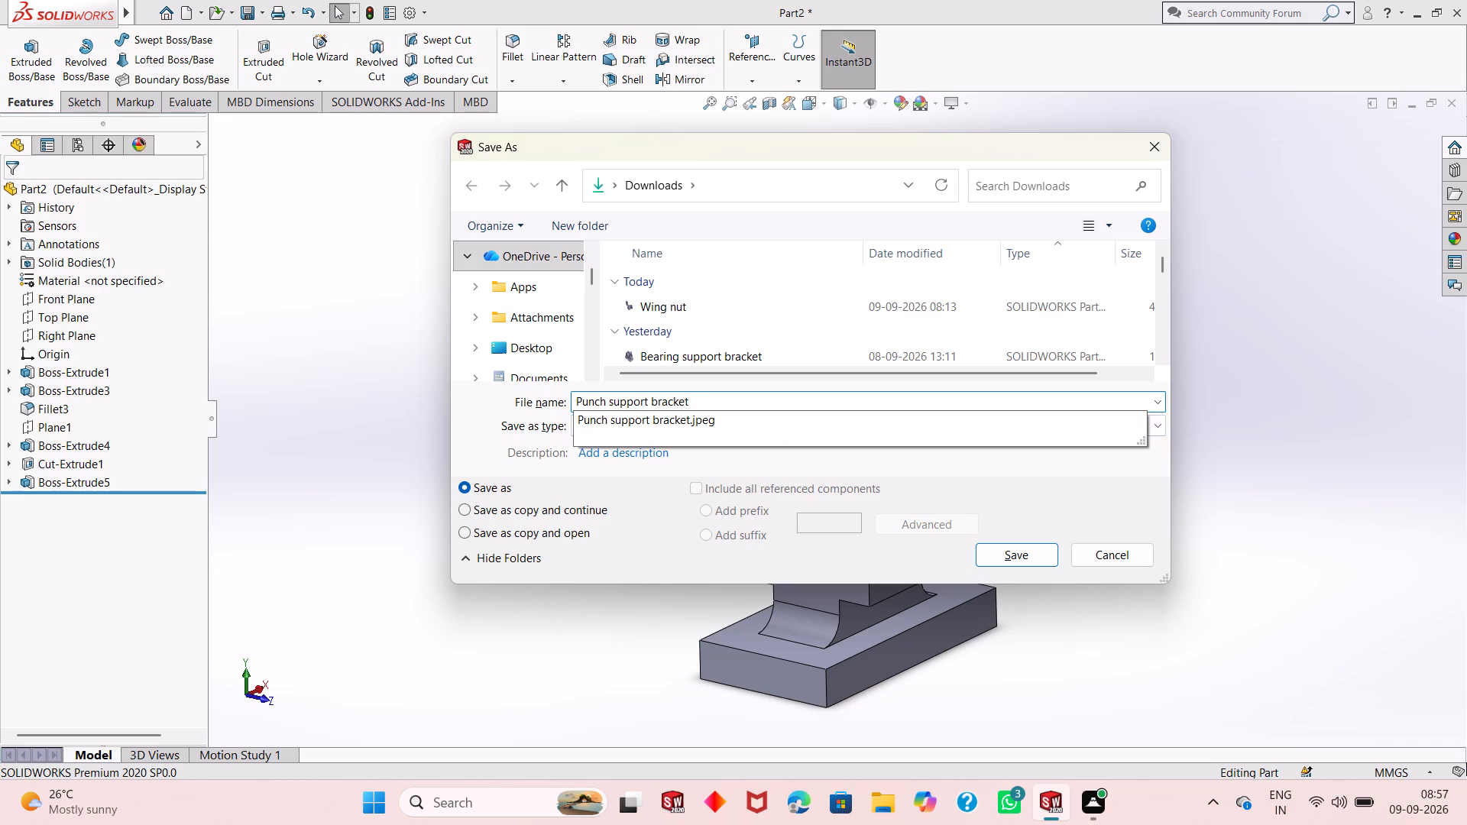
left_click(1031, 555)
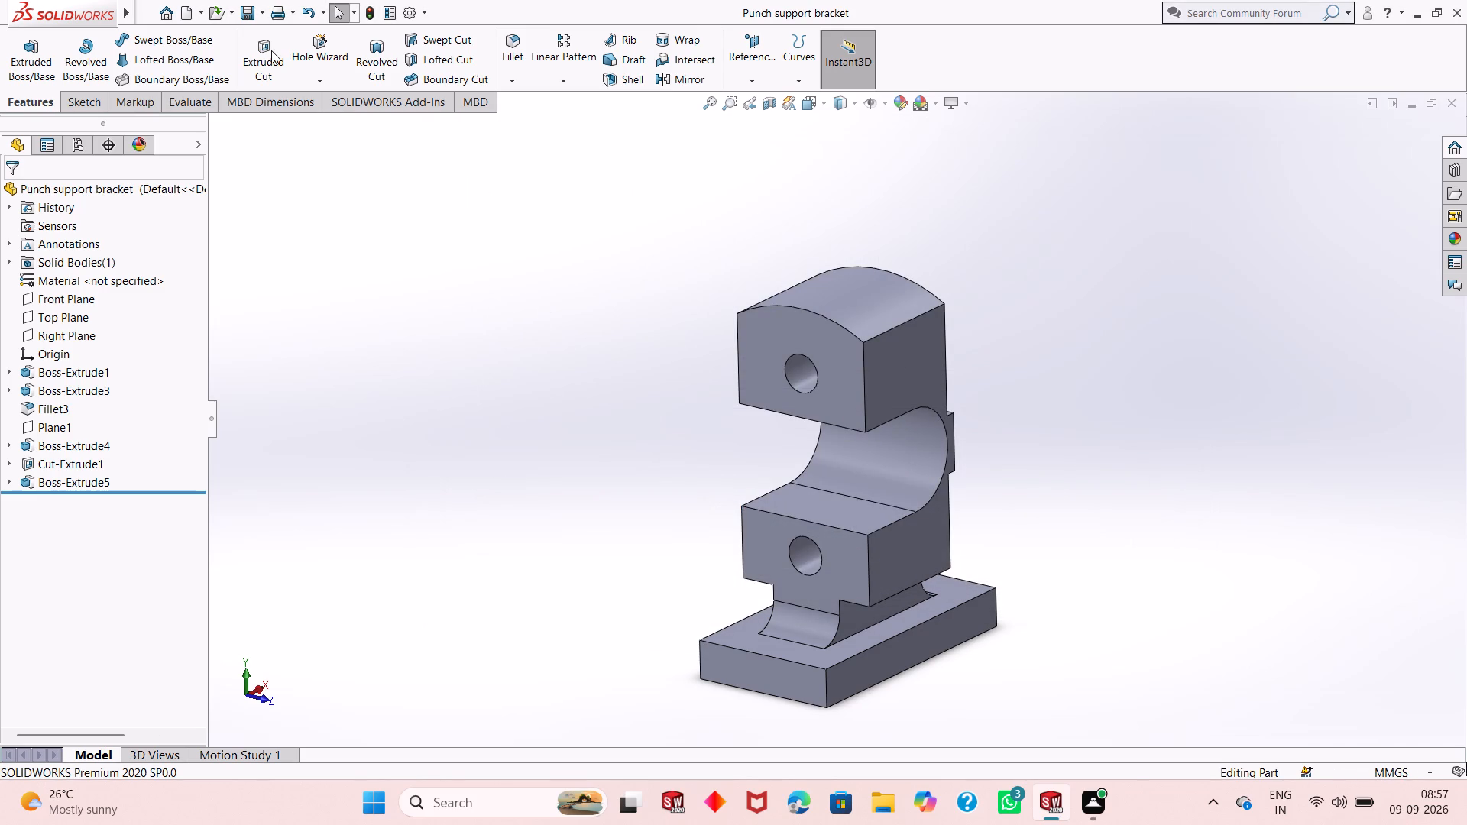
Save a PDF copy of the part in Downloads under the name "Punch support bracket".
left_click(261, 9)
left_click(273, 48)
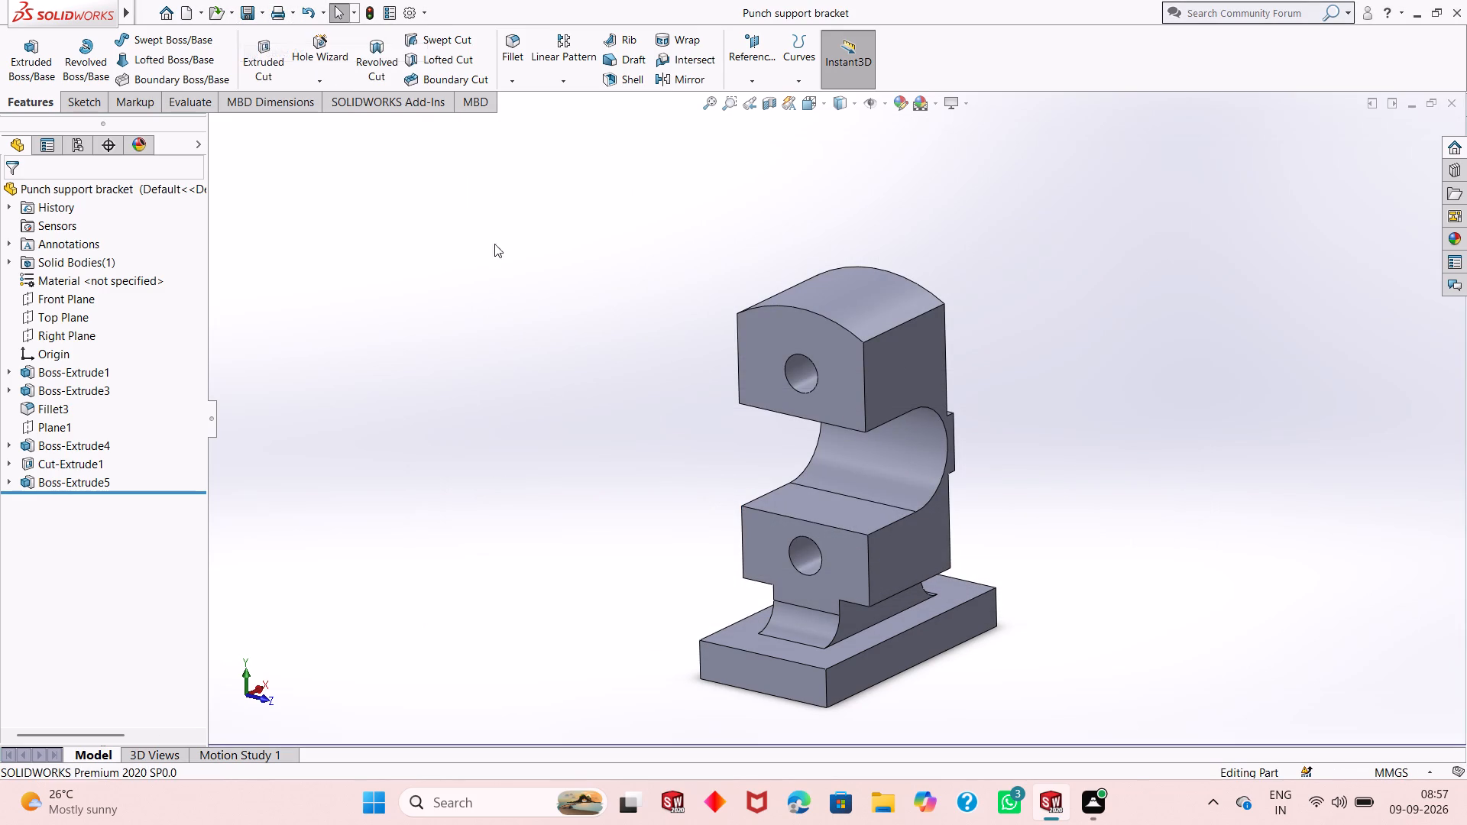
left_click(747, 427)
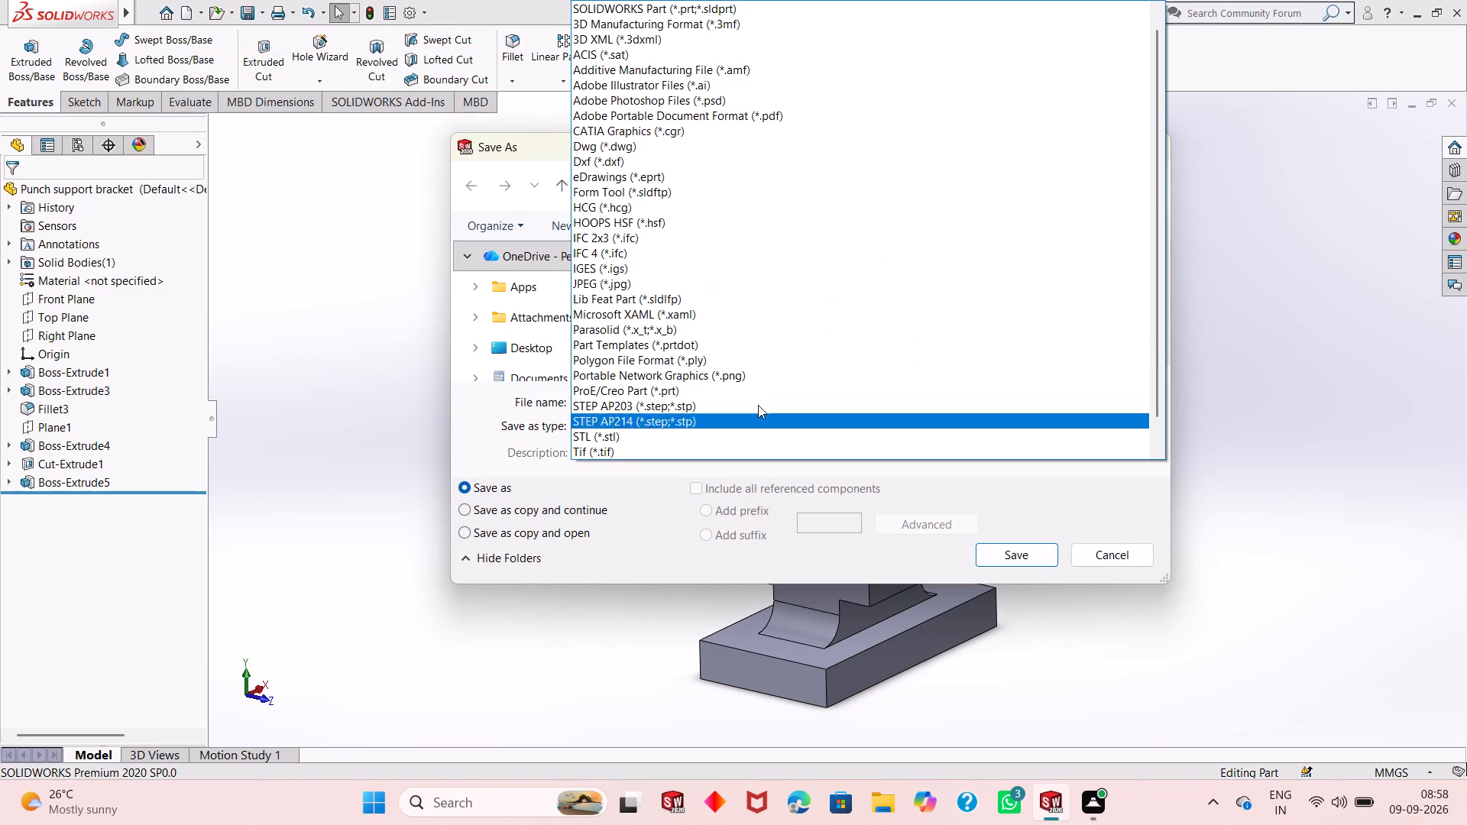
left_click(793, 117)
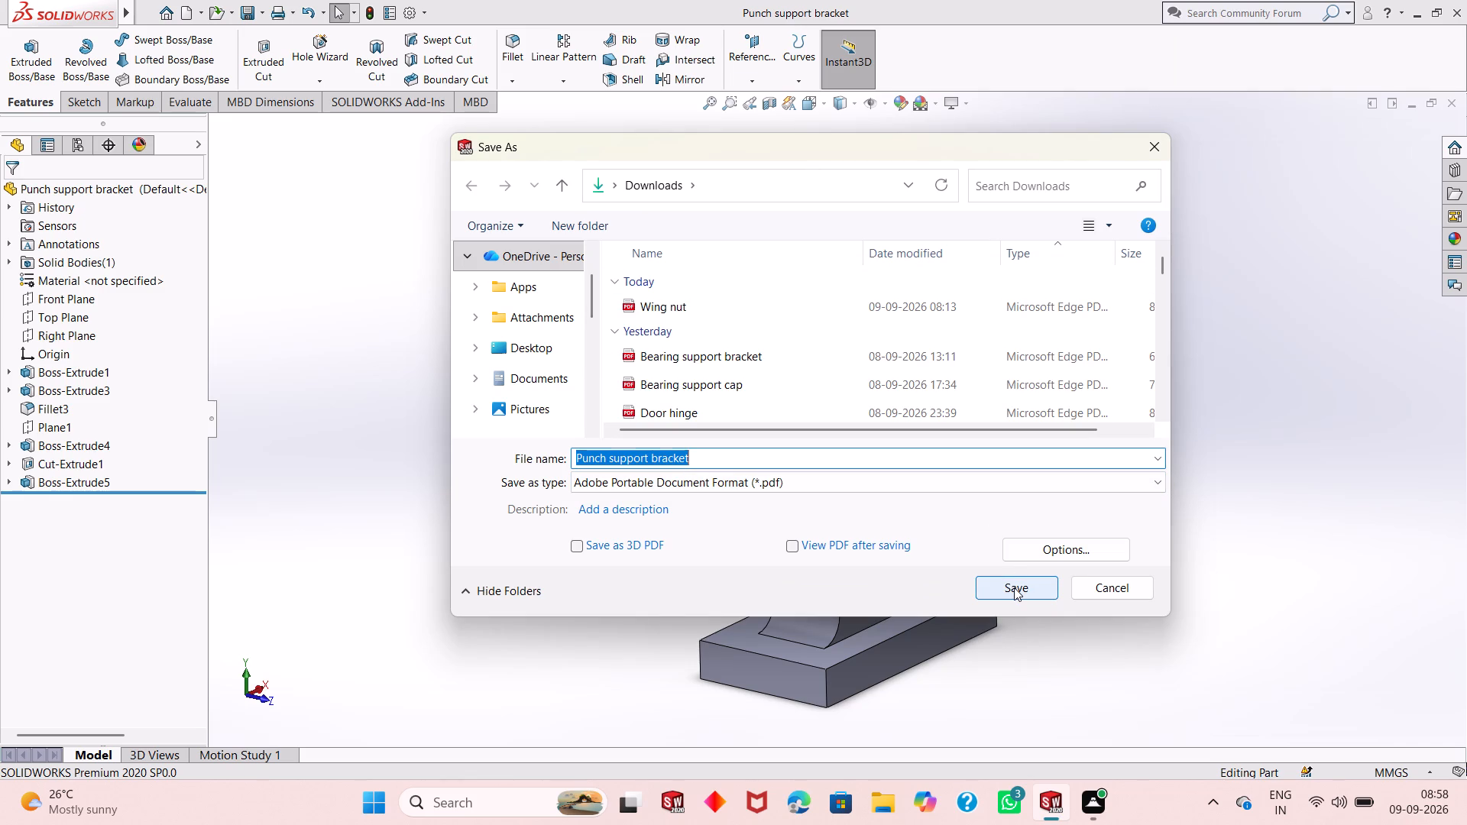
left_click(1014, 587)
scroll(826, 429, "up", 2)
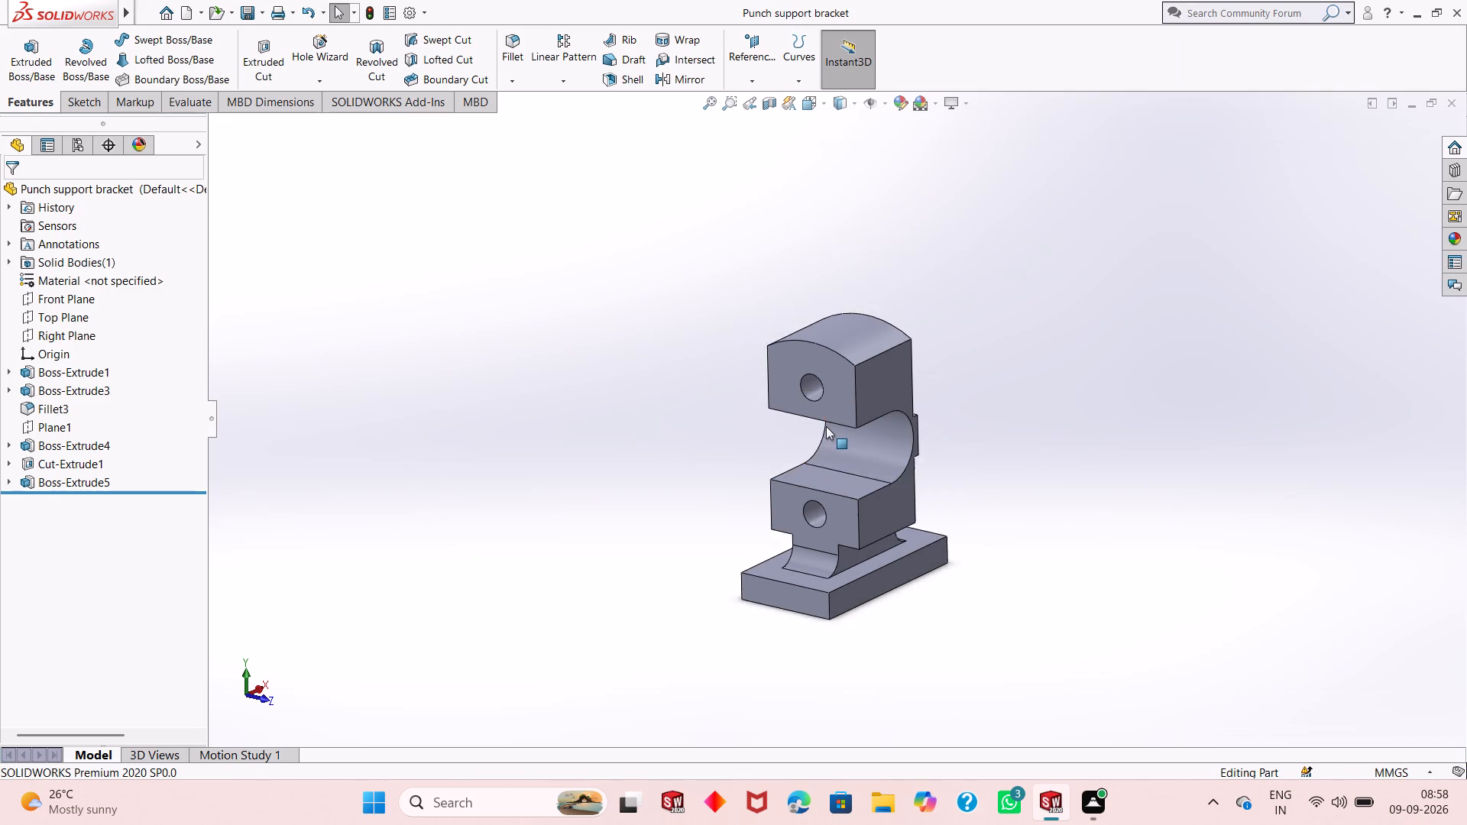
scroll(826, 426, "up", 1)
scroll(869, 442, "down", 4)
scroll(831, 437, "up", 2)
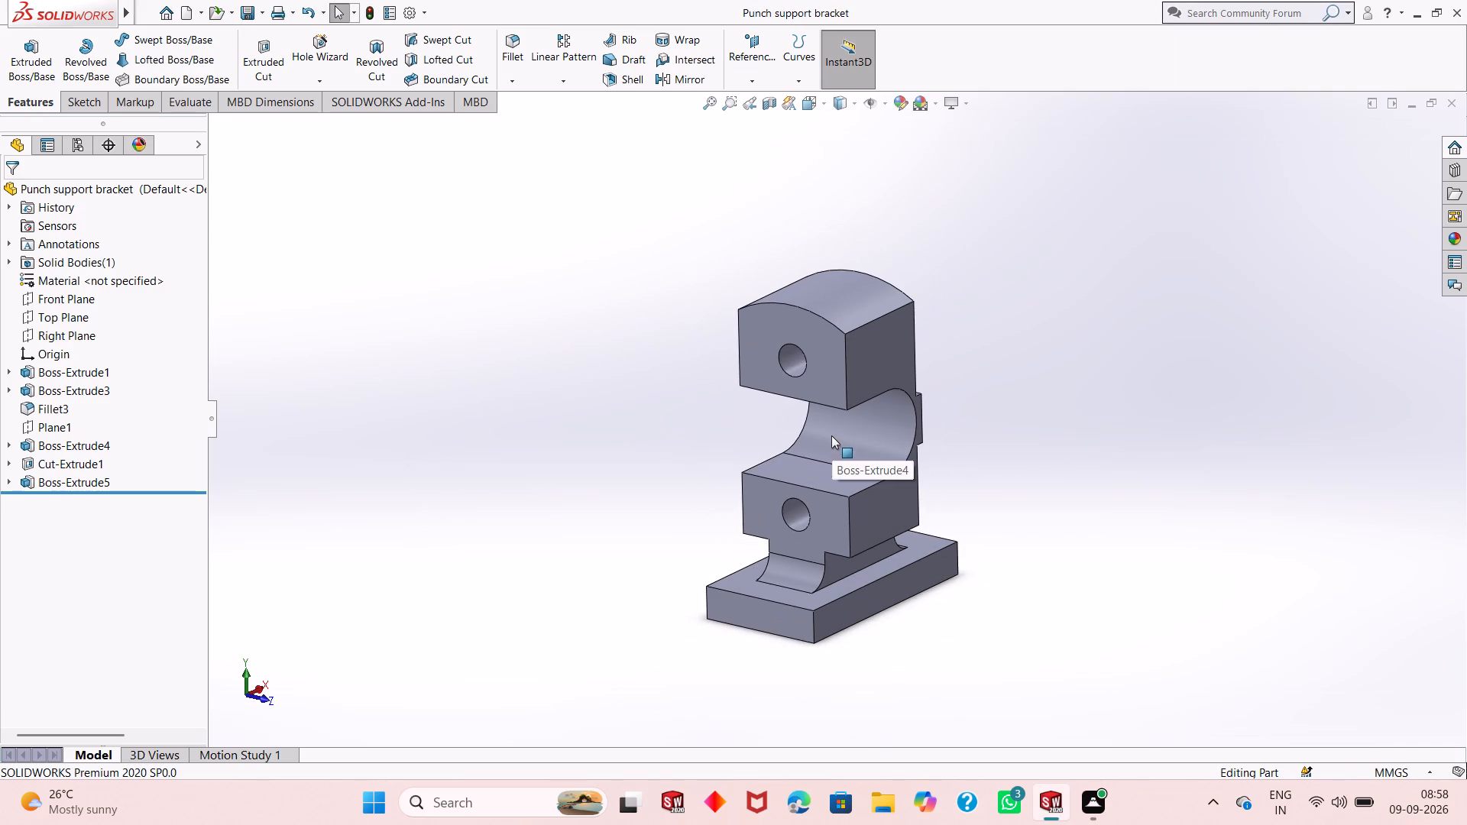
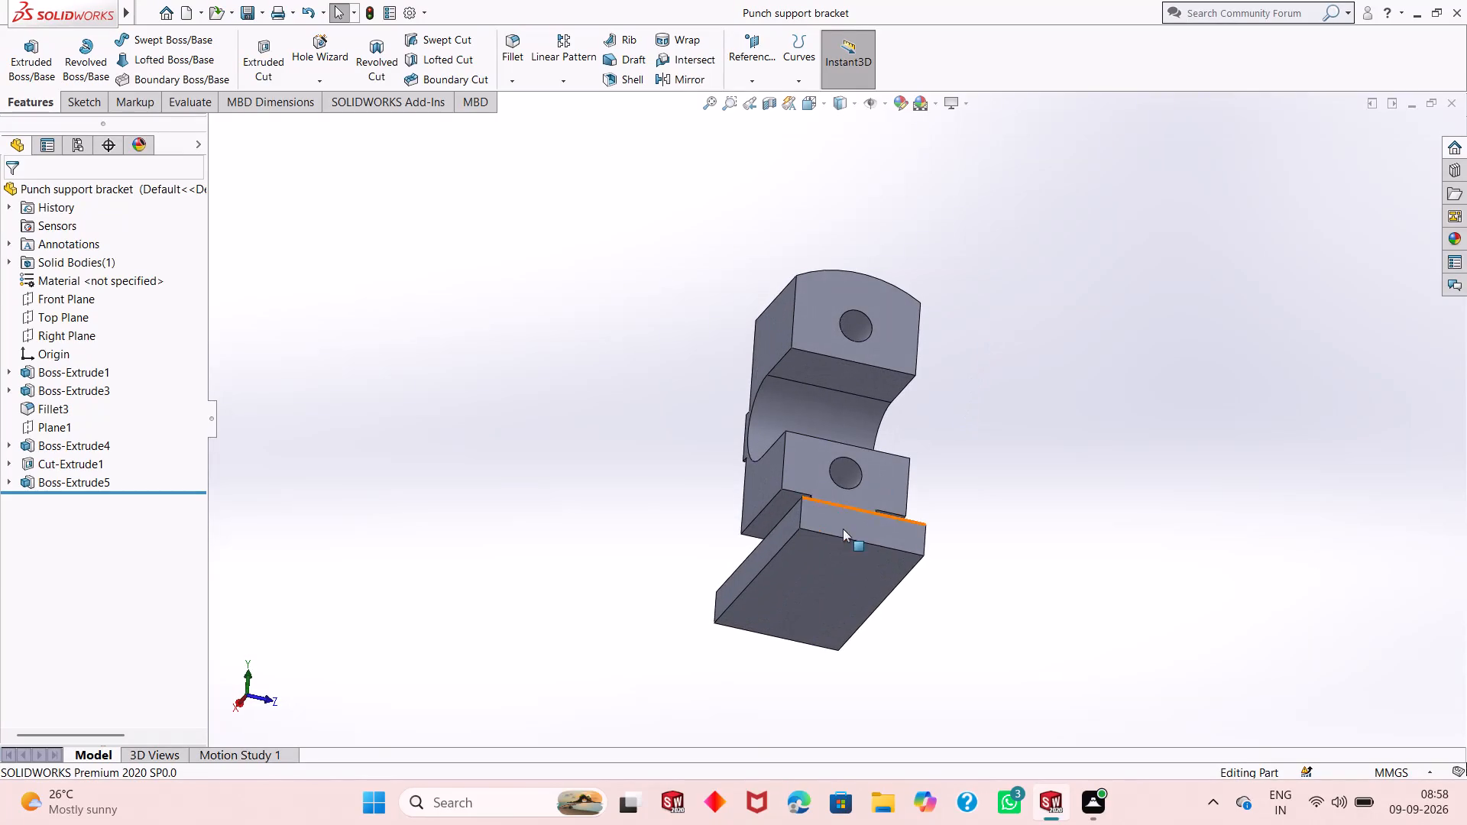
Inspect the bracket's underside, side faces and base plate from several angles.
scroll(829, 583, "down", 2)
middle_click_drag(831, 593, 795, 513)
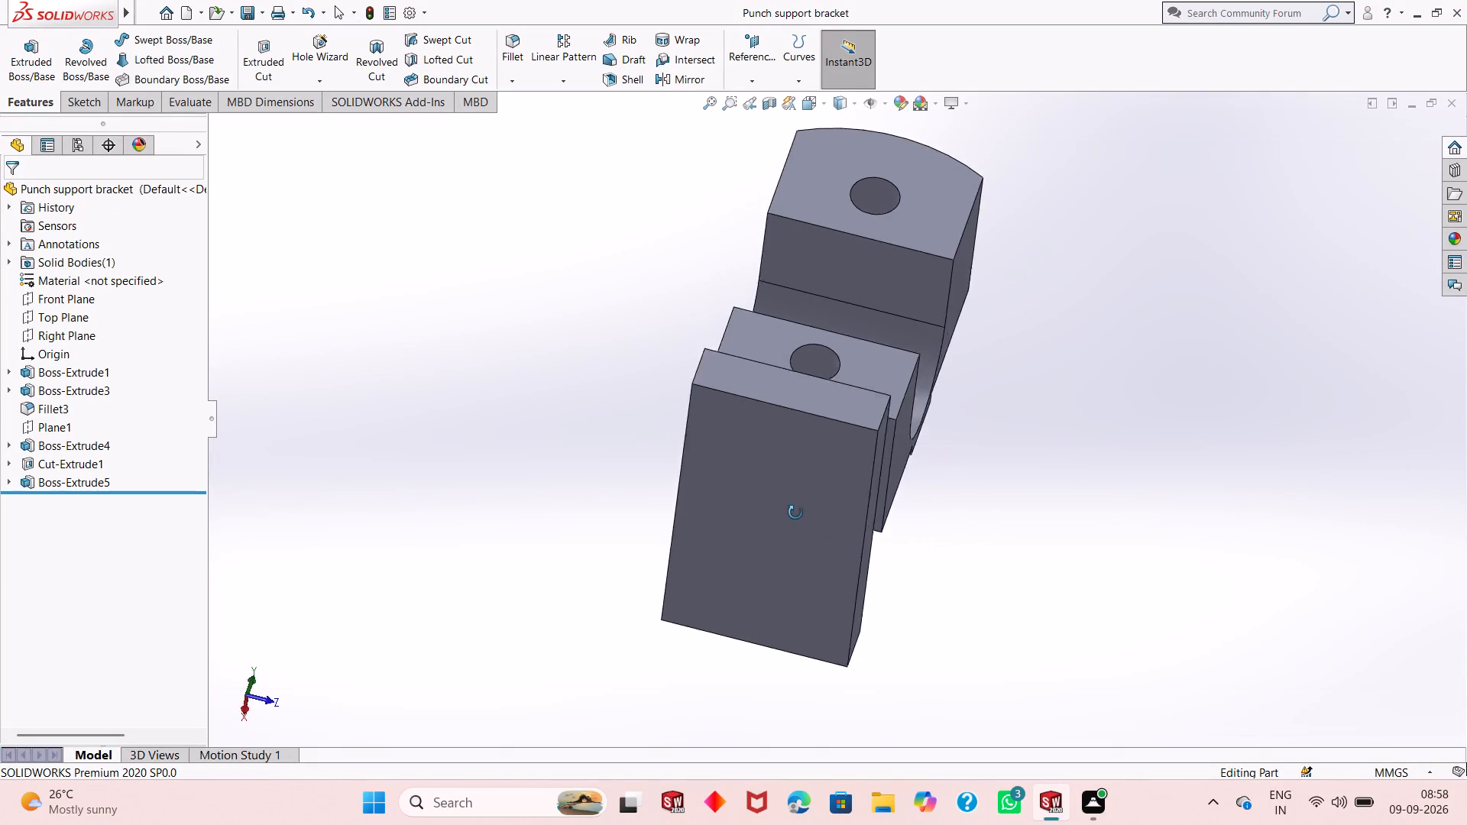
middle_click_drag(795, 513, 781, 325)
scroll(781, 325, "down", 2)
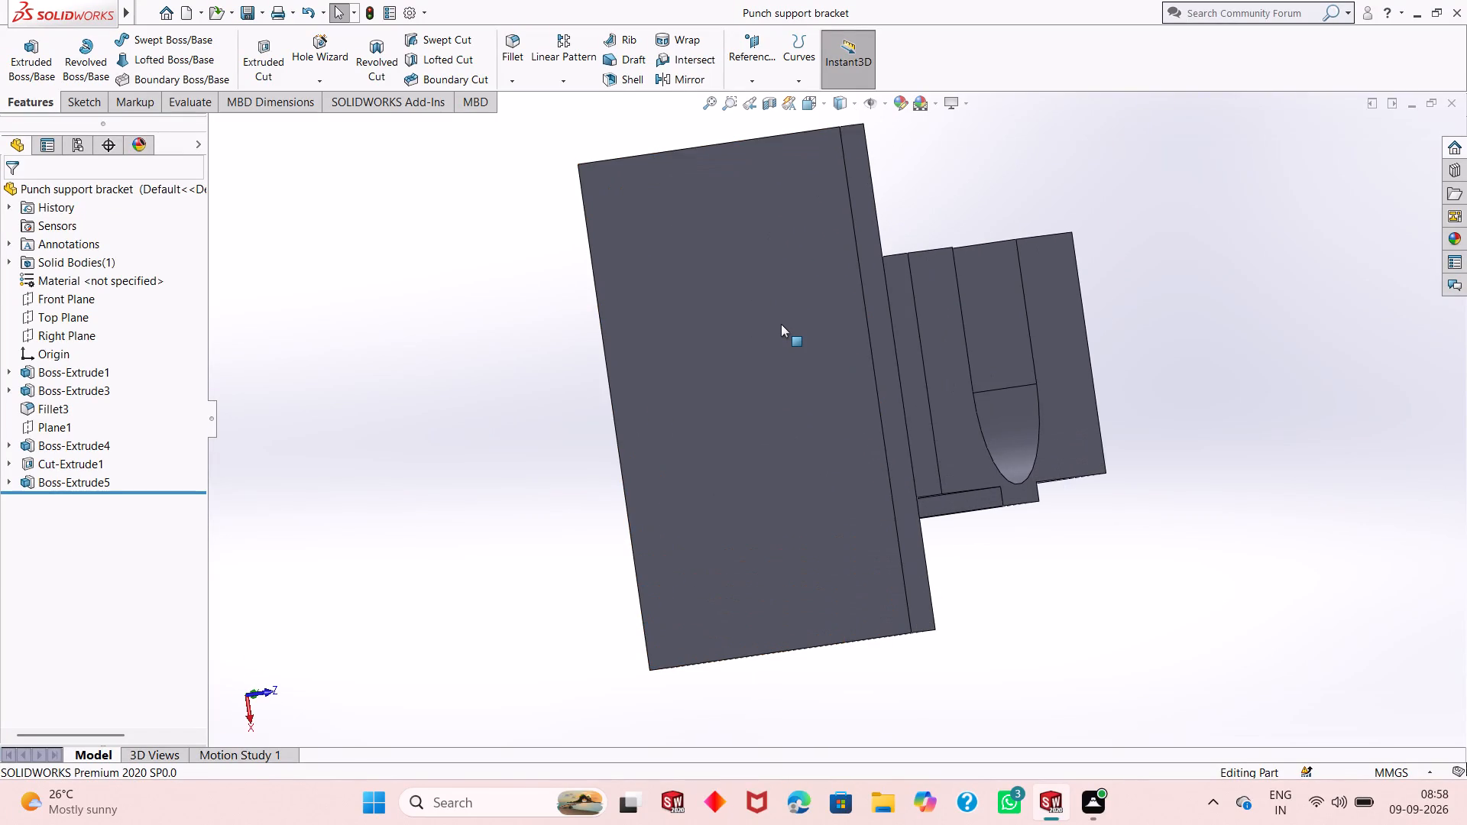
scroll(781, 324, "up", 2)
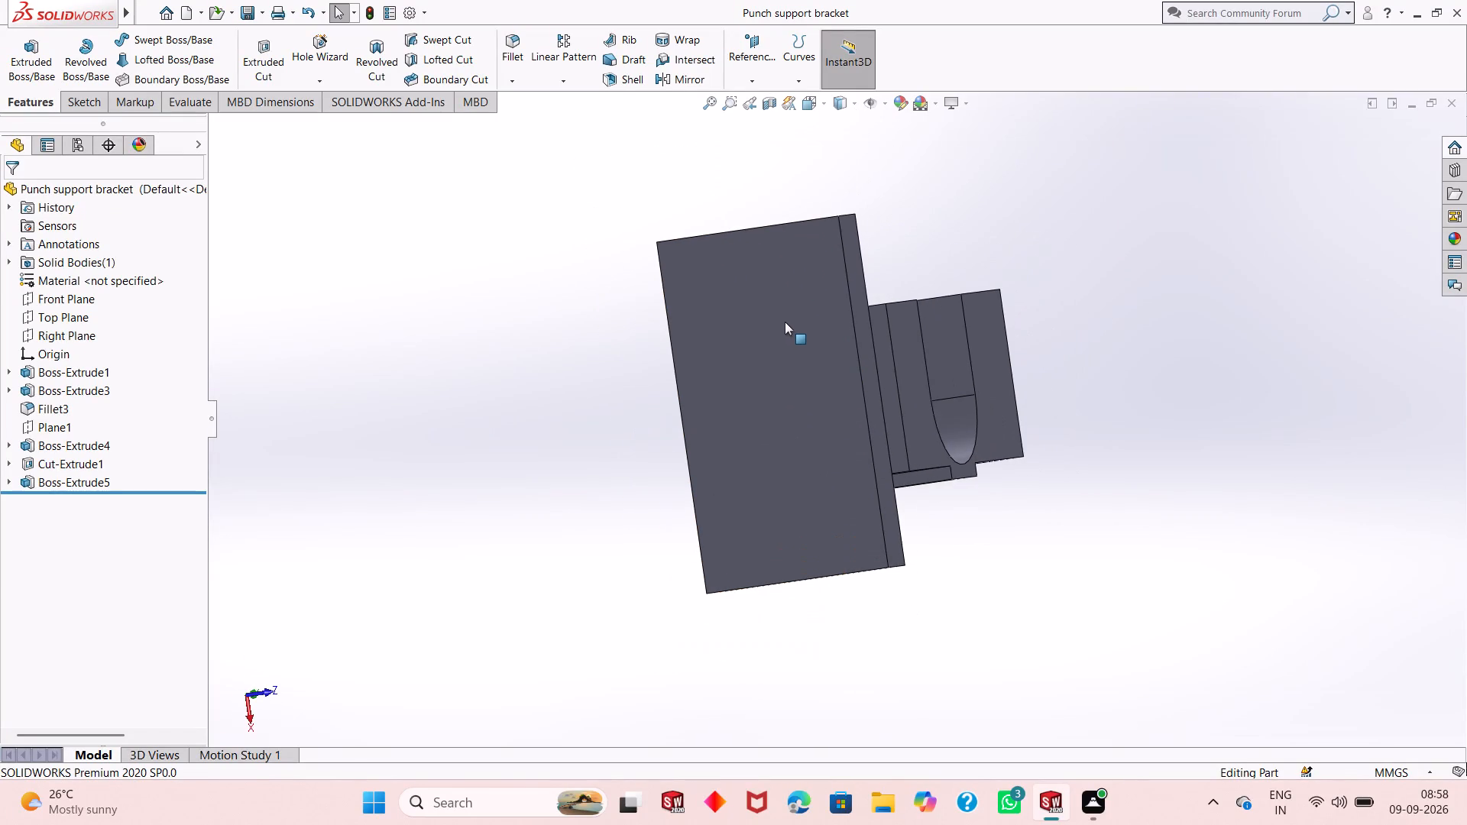
middle_click_drag(785, 322, 683, 483)
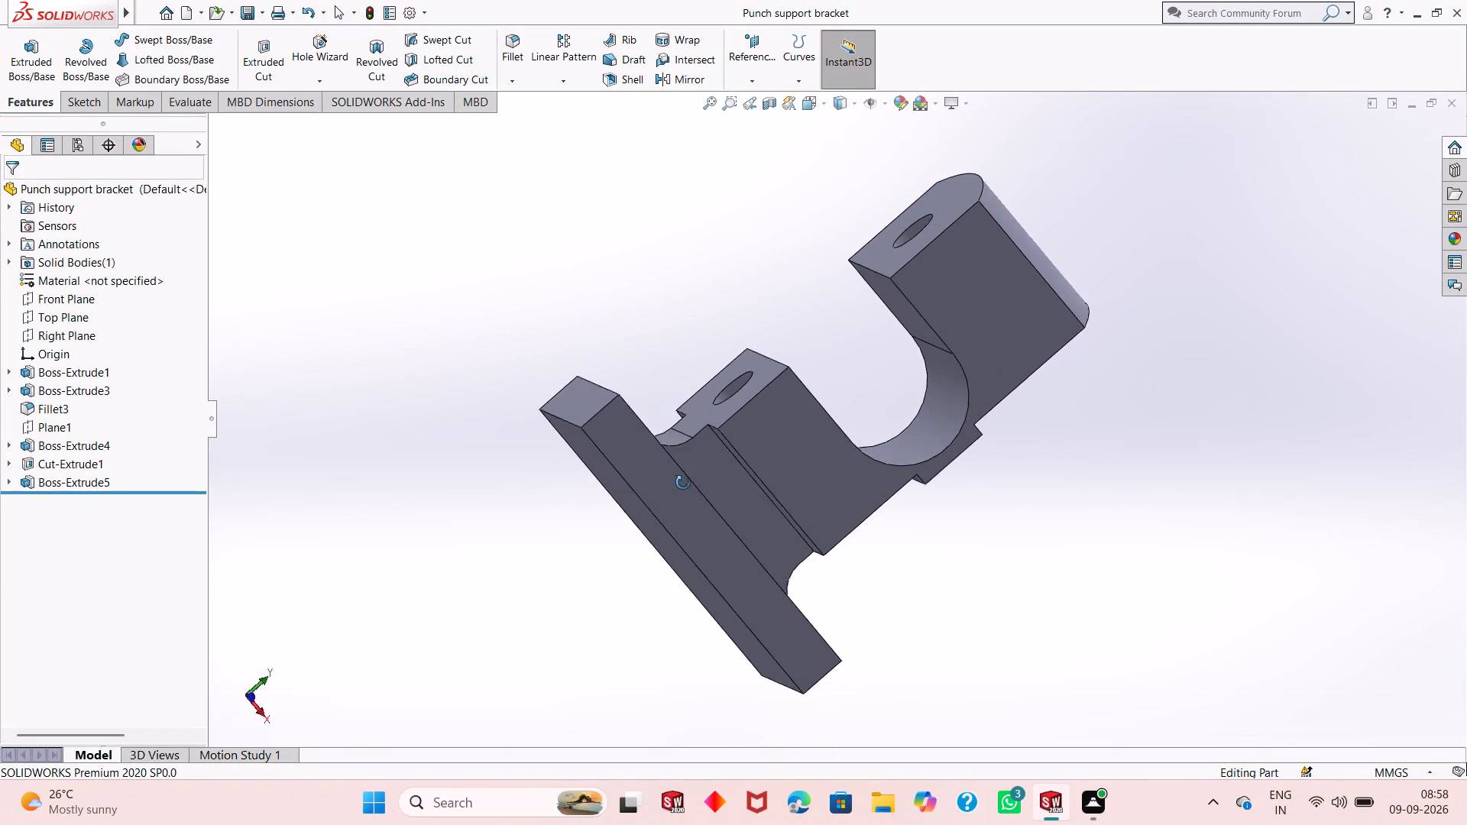
middle_click_drag(683, 483, 526, 466)
middle_click_drag(819, 610, 854, 407)
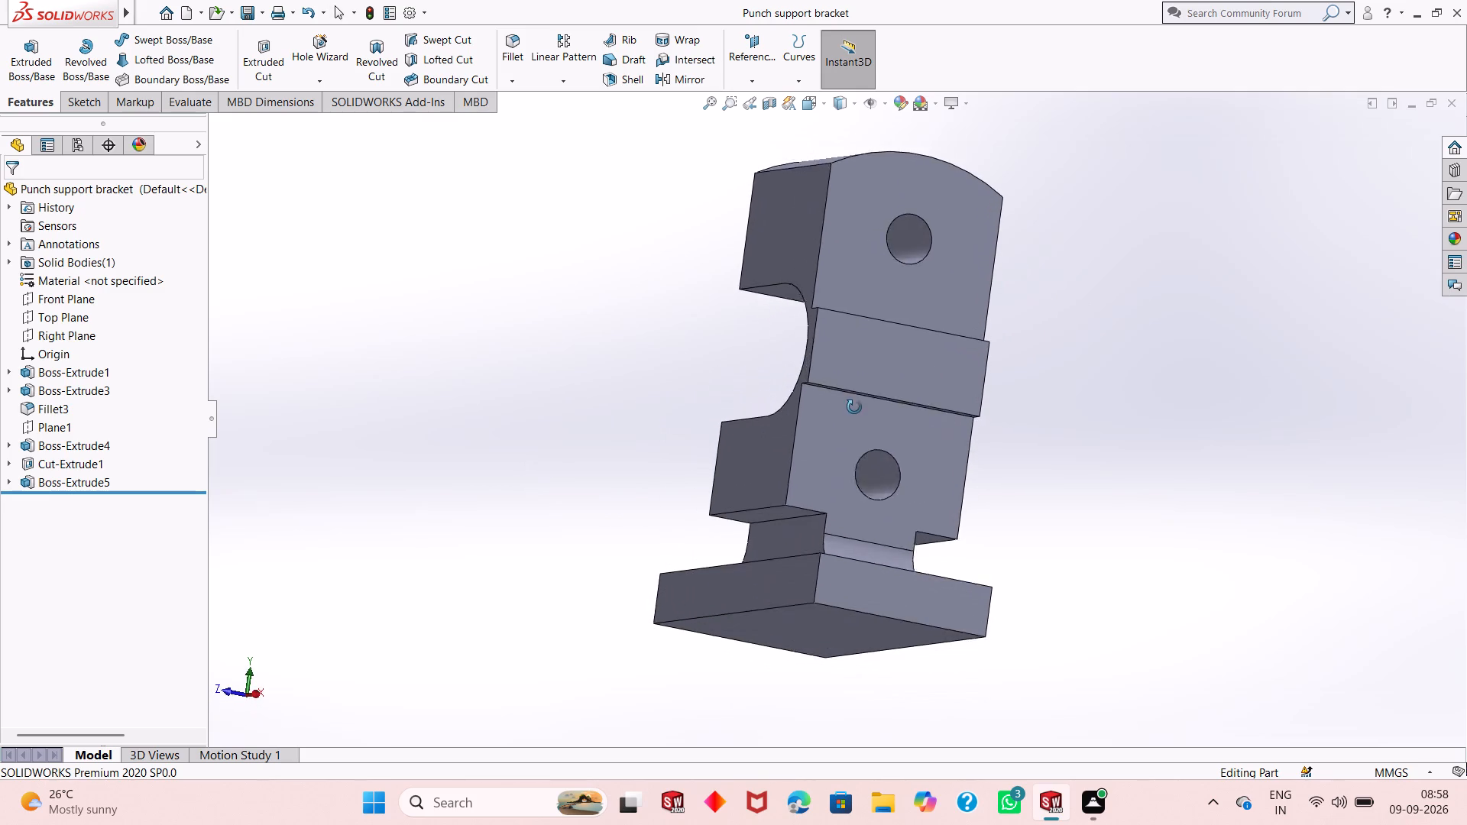
middle_click_drag(854, 407, 857, 402)
middle_click_drag(752, 635, 808, 495)
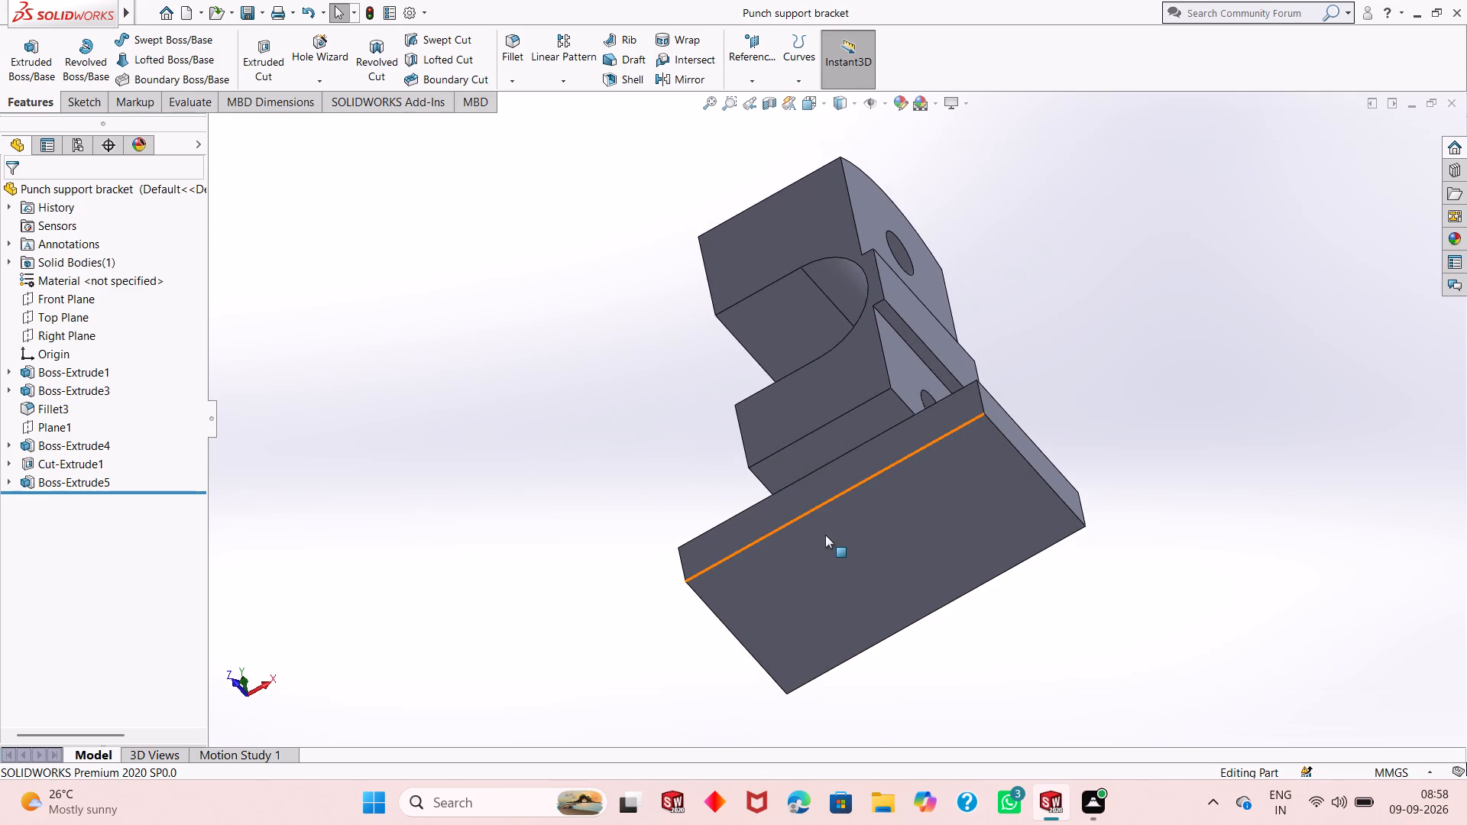
scroll(860, 519, "down", 6)
scroll(861, 514, "up", 2)
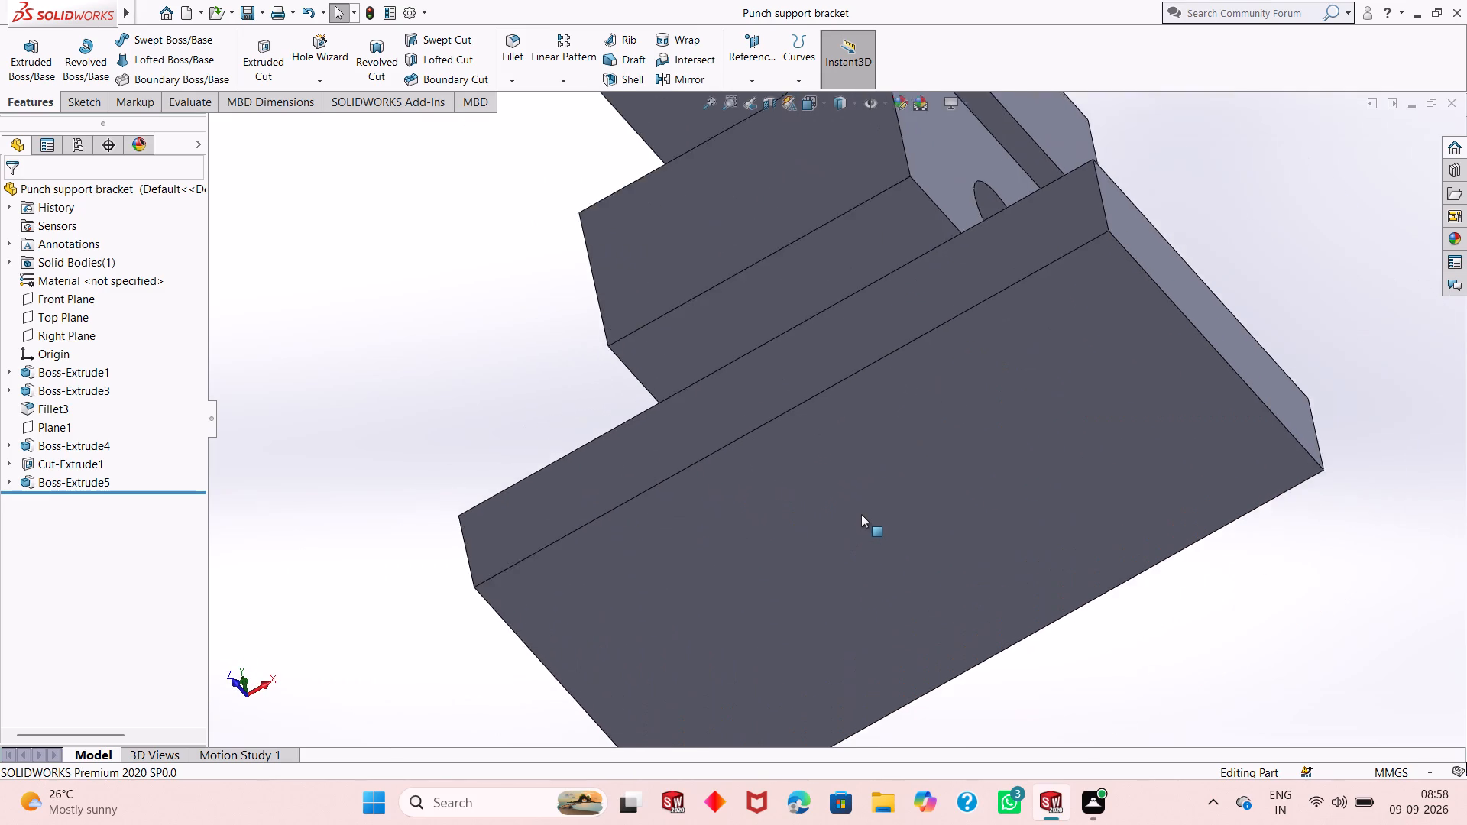
scroll(861, 514, "up", 1)
middle_click_drag(879, 413, 898, 578)
scroll(898, 578, "up", 1)
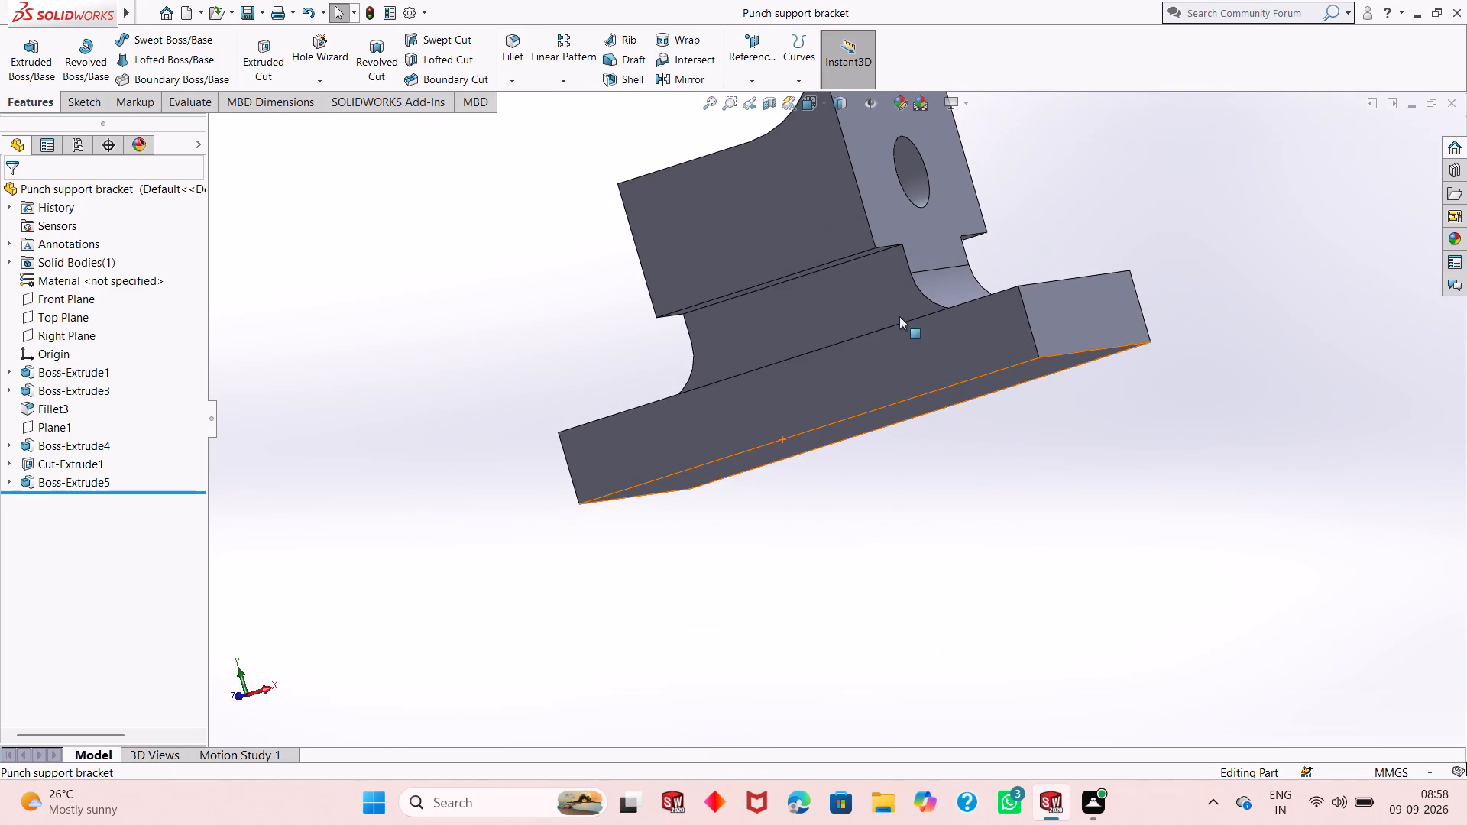
Review the definition of the fillet joining the upright to the base plate, examining its edges and radius, and leave without changes.
middle_click_drag(901, 273, 915, 351)
scroll(949, 287, "down", 3)
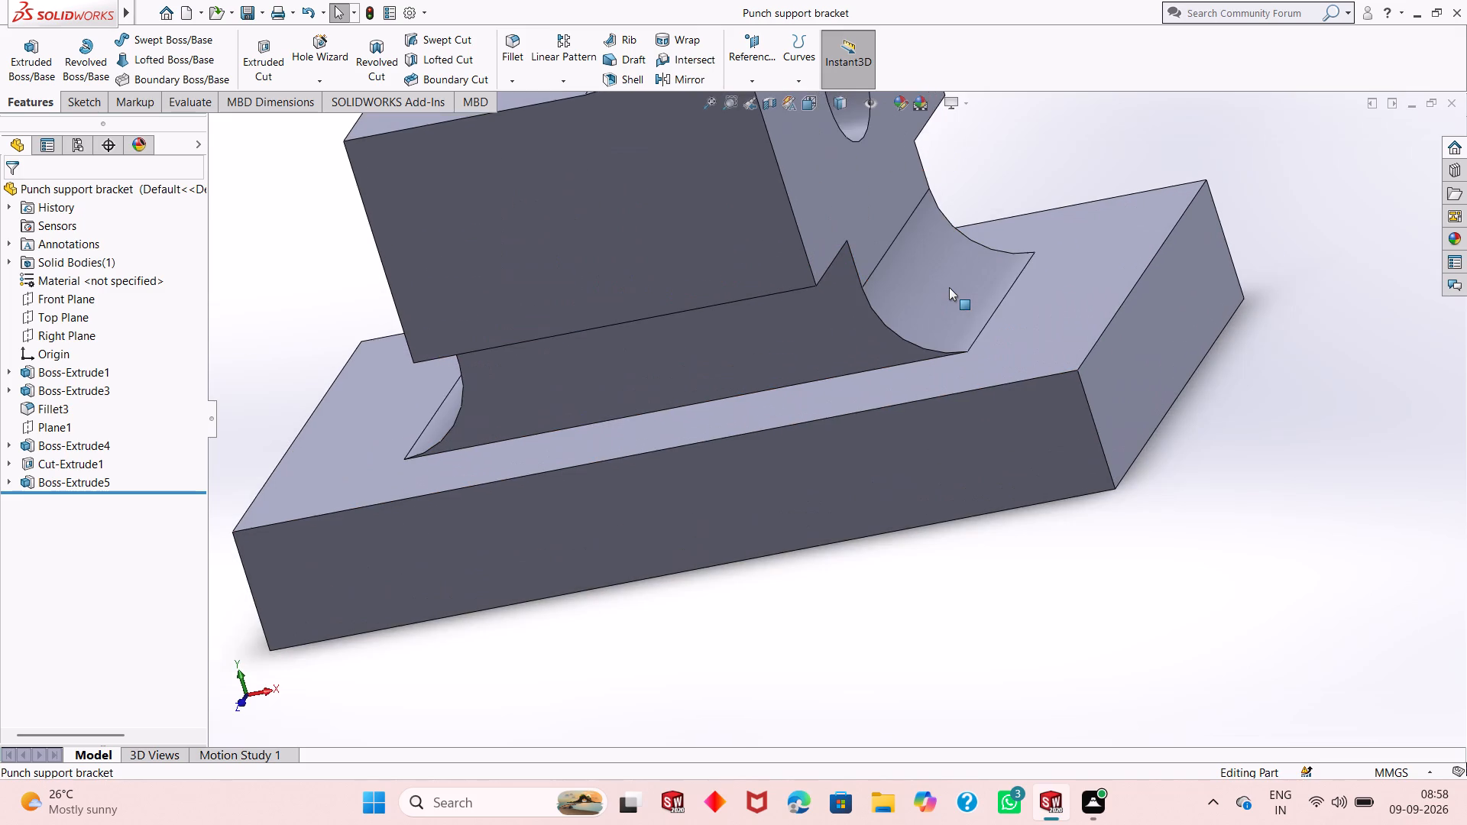
scroll(949, 287, "down", 2)
middle_click_drag(879, 334, 861, 349)
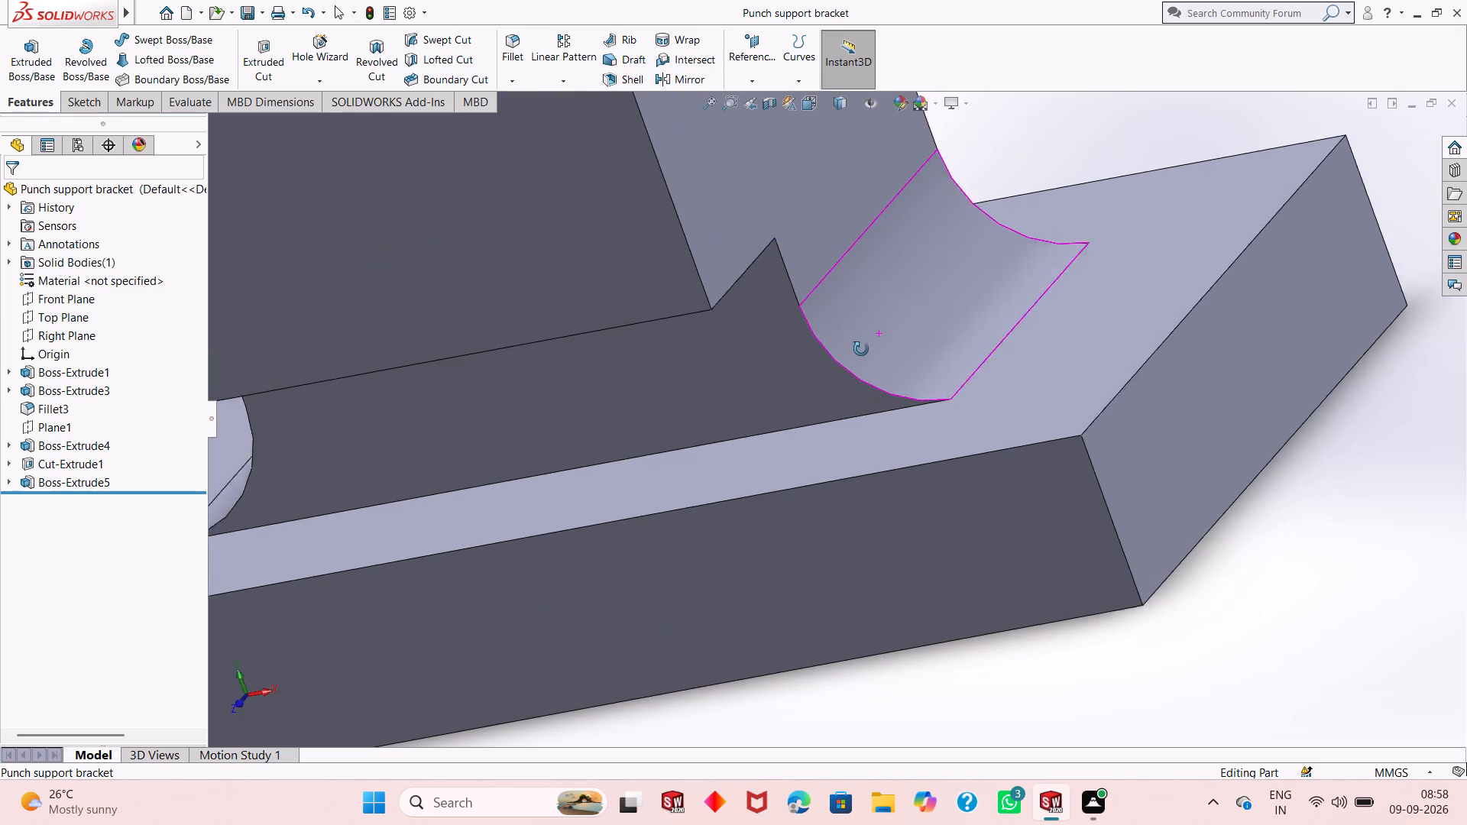
middle_click_drag(861, 349, 812, 395)
left_click(844, 352)
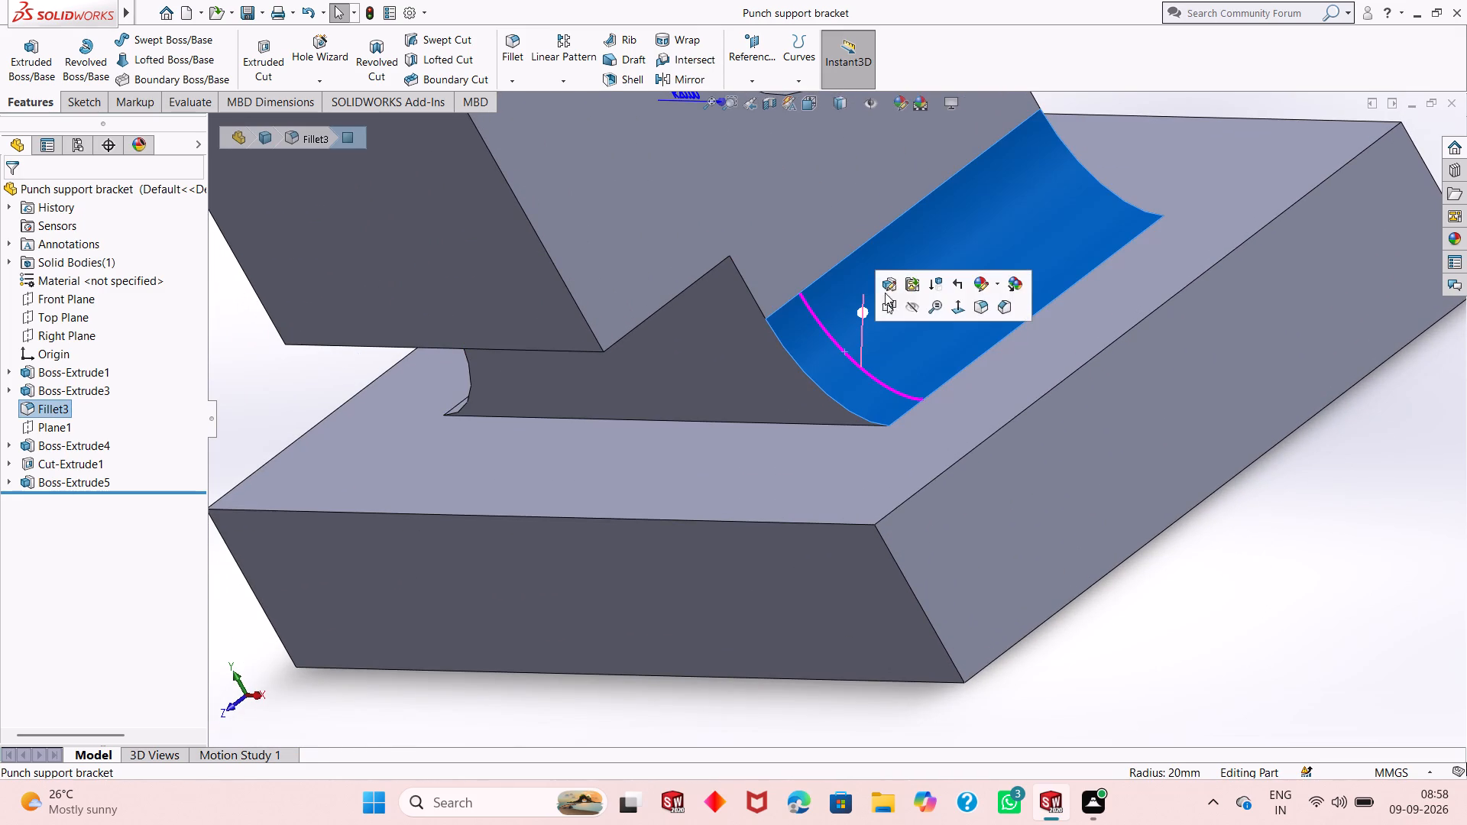
left_click(897, 286)
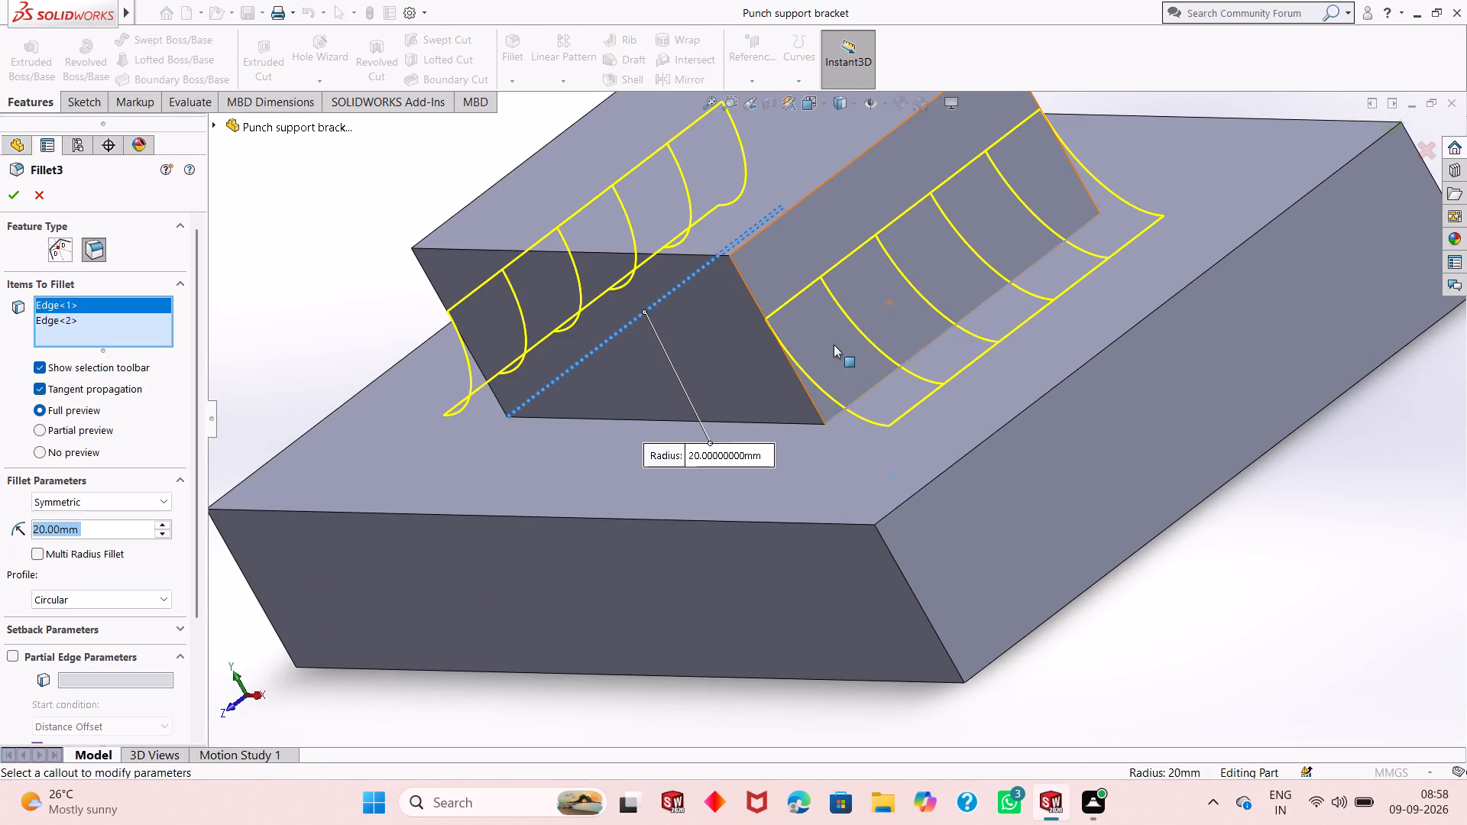
middle_click_drag(632, 429, 793, 363)
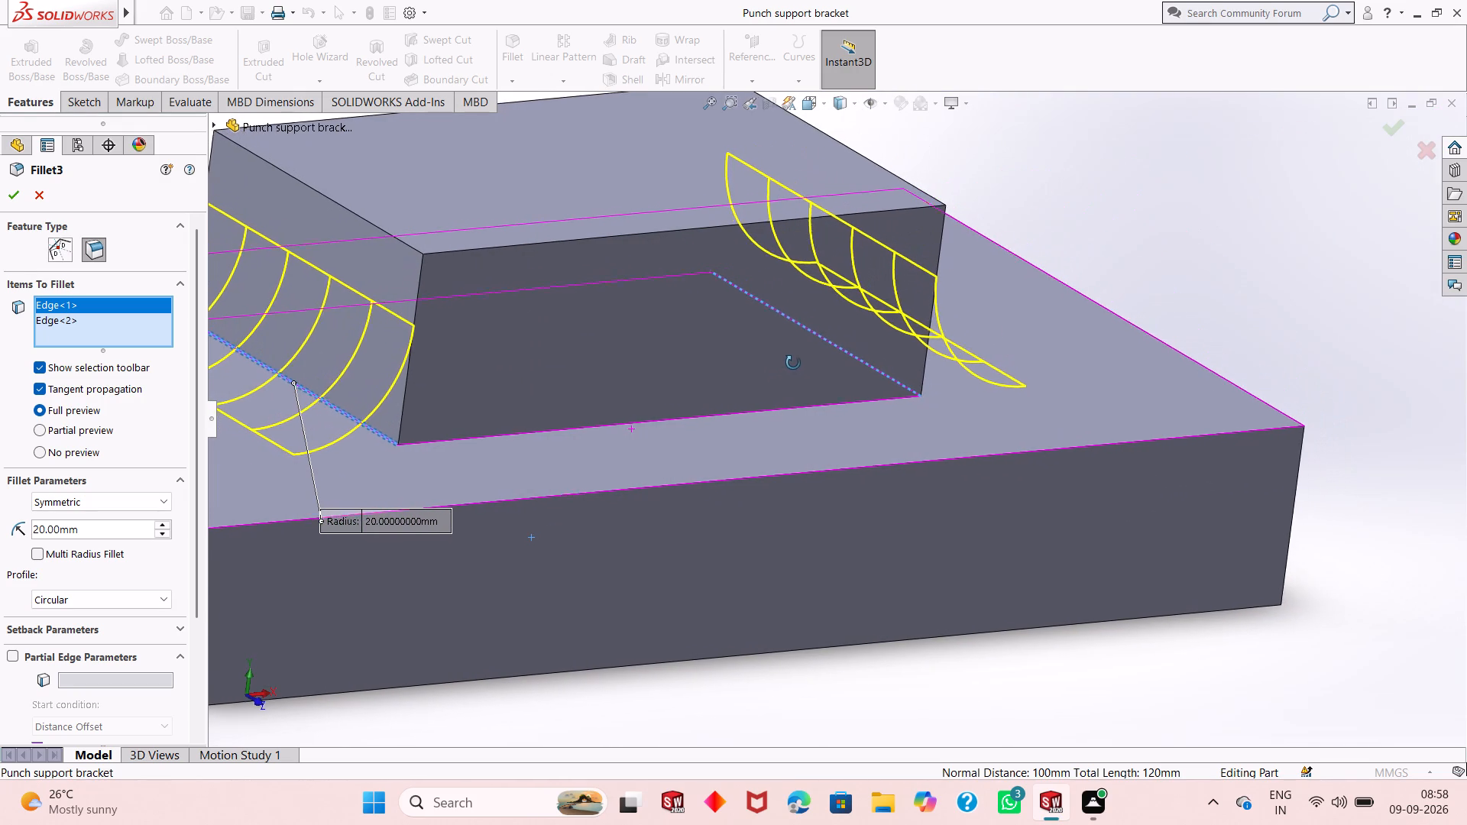
middle_click_drag(793, 363, 701, 360)
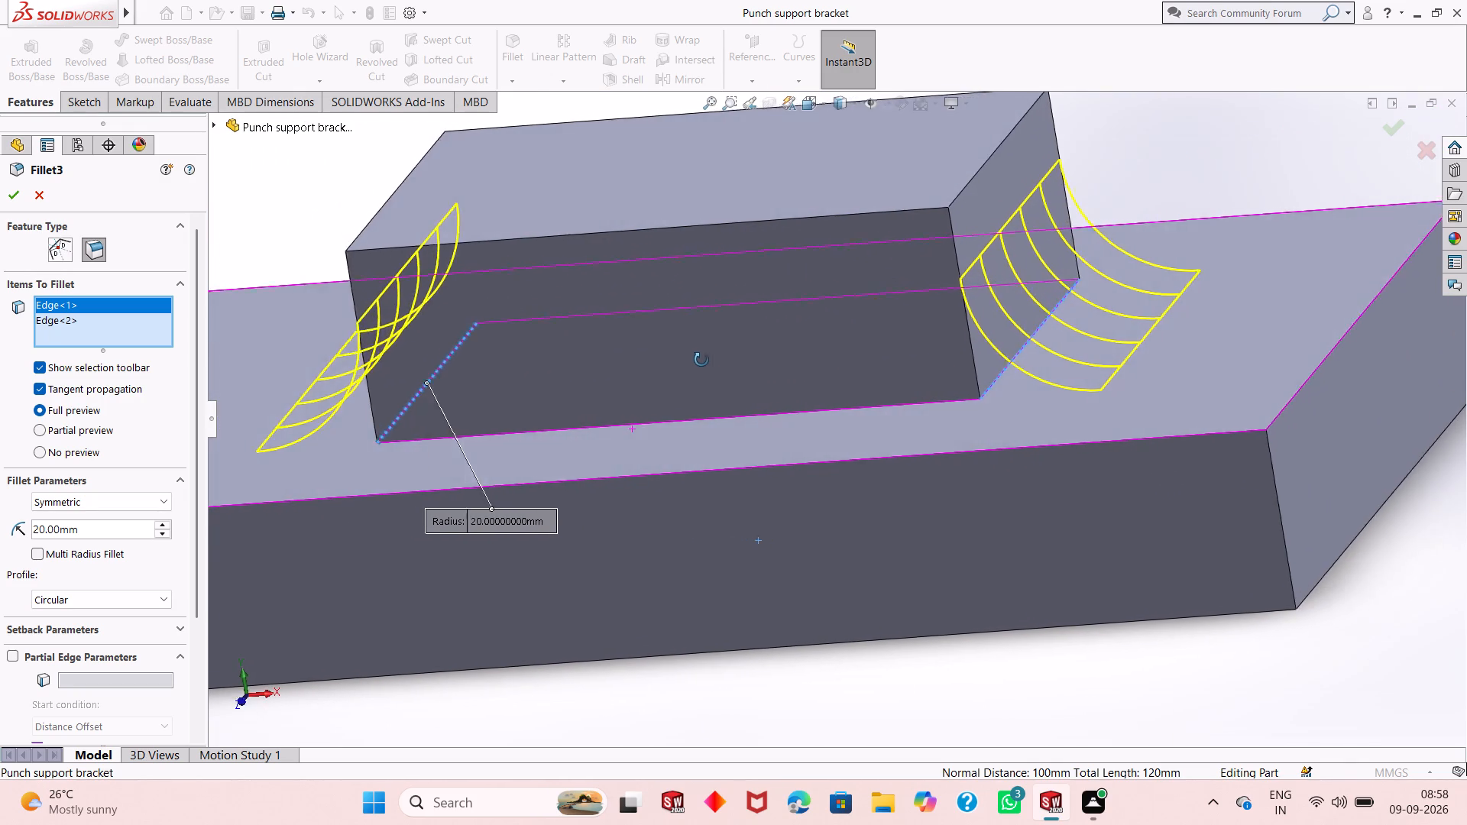
middle_click_drag(701, 360, 688, 363)
middle_click_drag(675, 366, 591, 438)
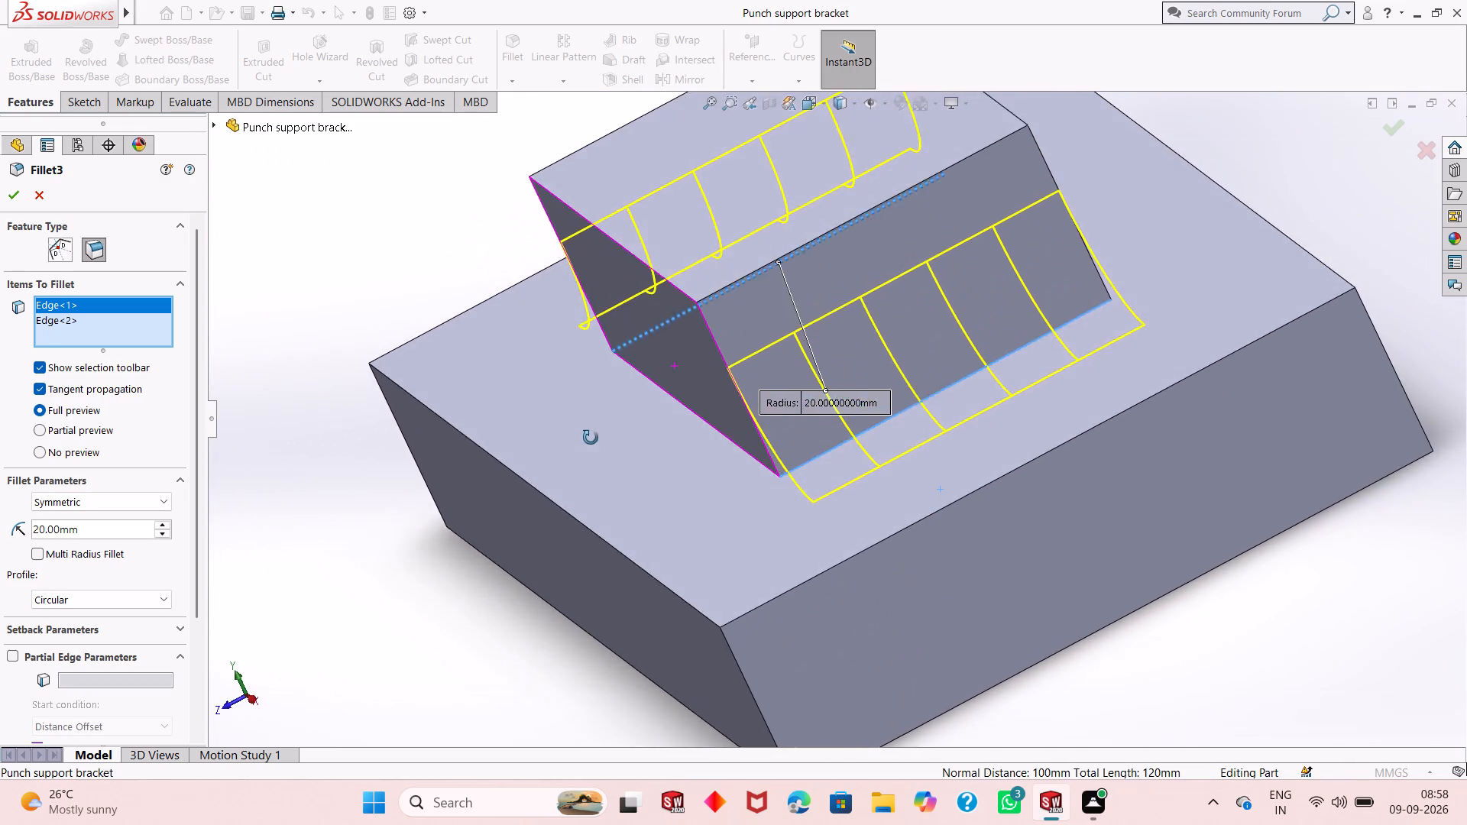
middle_click_drag(591, 438, 665, 370)
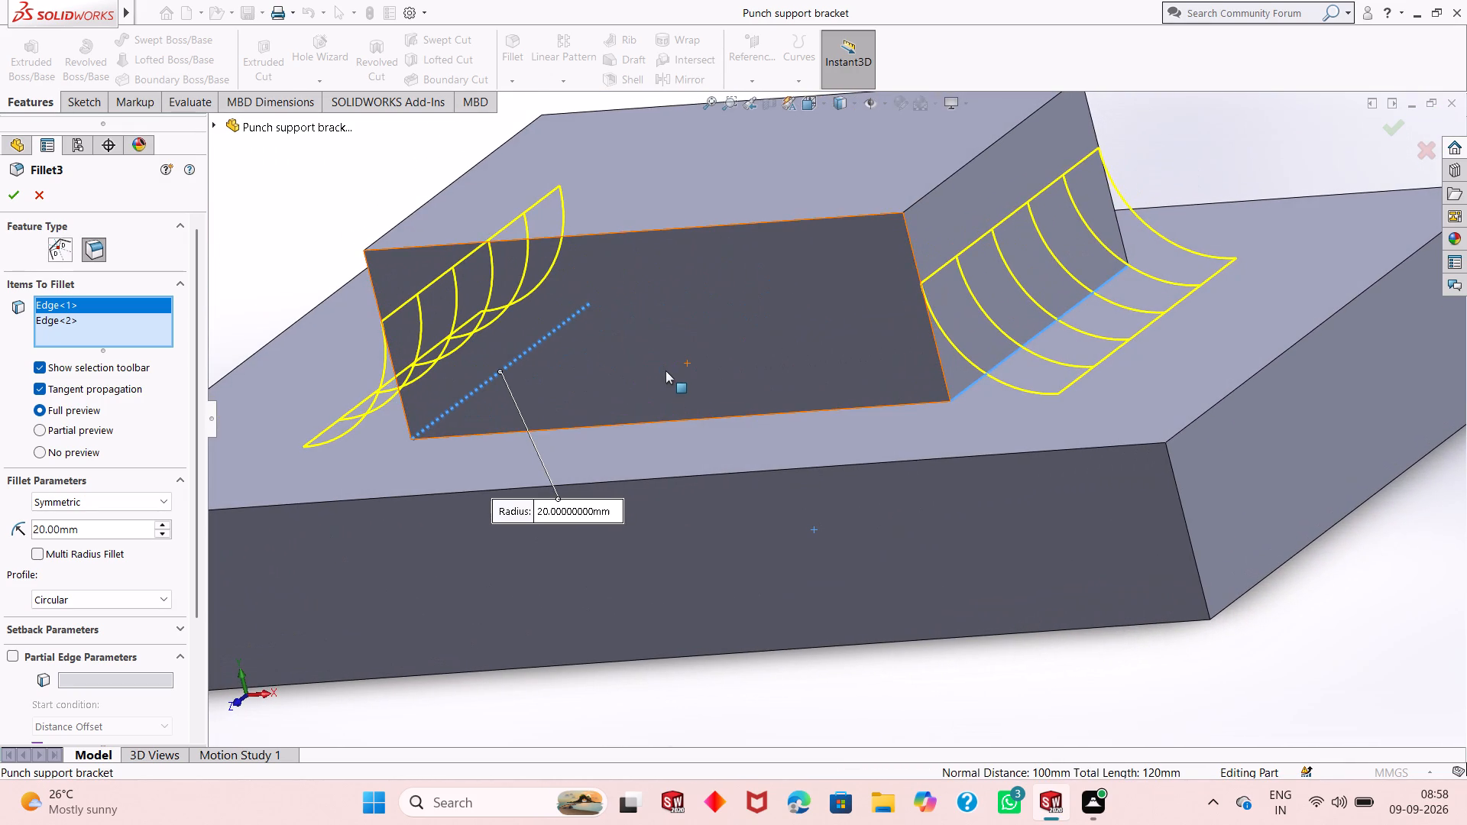
key("Escape")
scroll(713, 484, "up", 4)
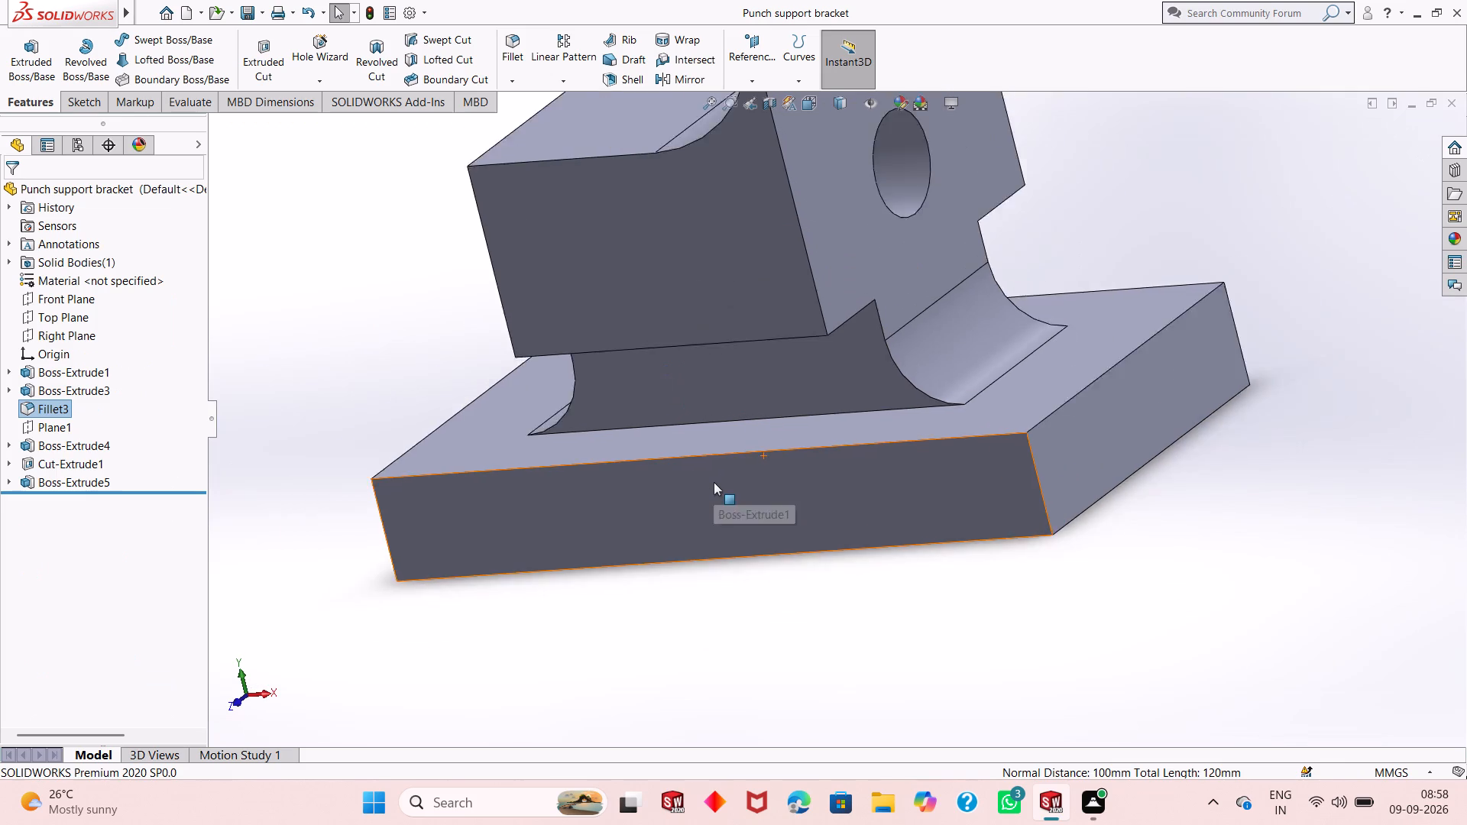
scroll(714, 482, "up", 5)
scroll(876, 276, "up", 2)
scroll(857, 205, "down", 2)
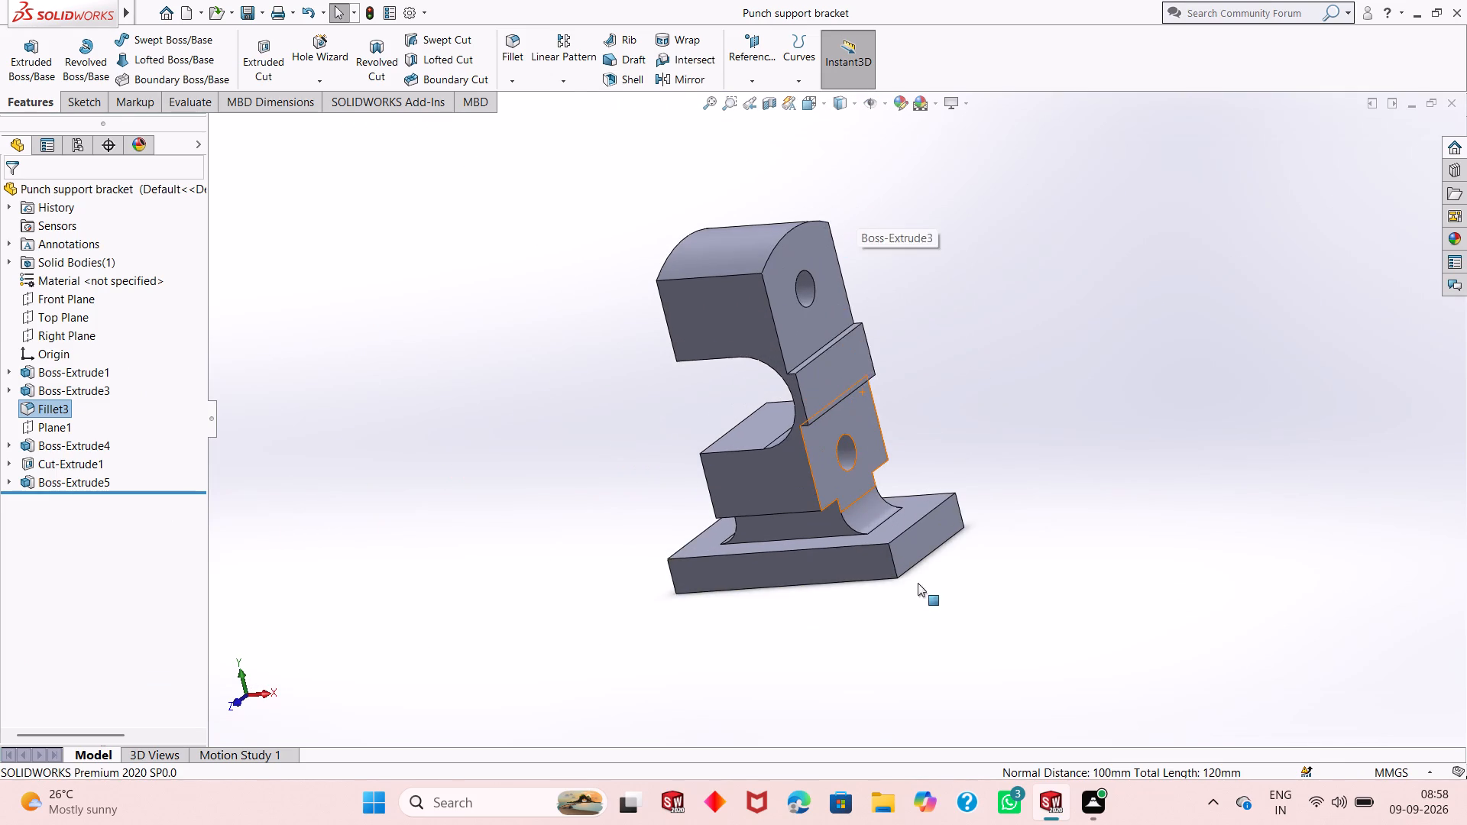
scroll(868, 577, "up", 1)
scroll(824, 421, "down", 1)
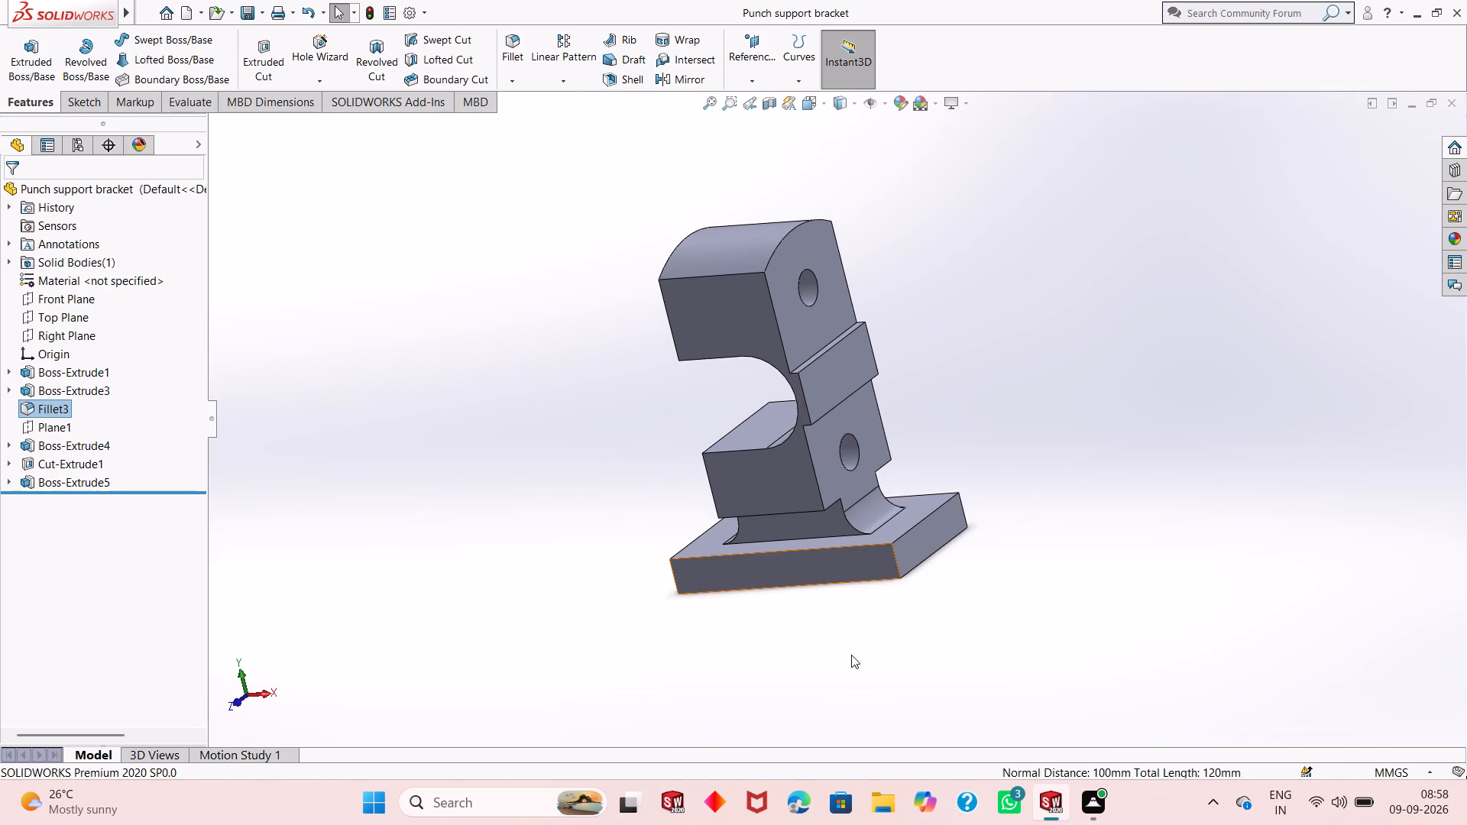